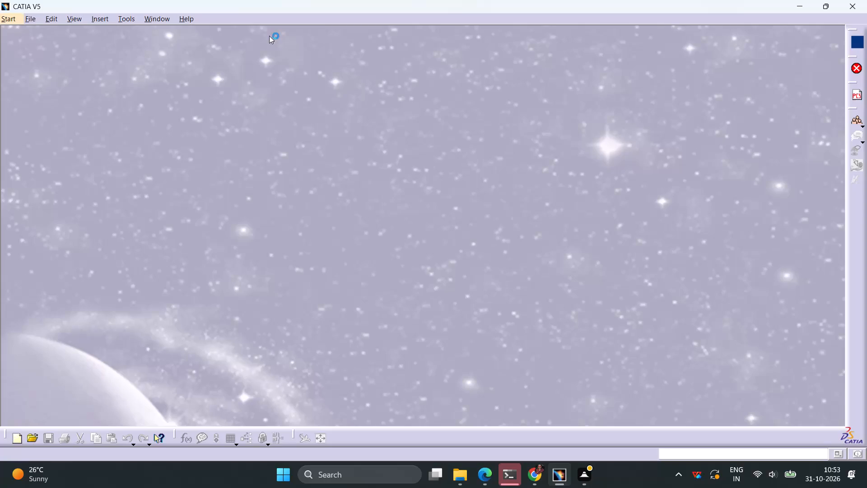
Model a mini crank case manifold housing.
Start recording a macro with CATScript as its language.
{"action": "left_click", "coordinate": [123, 21]}
{"action": "left_click", "coordinate": [158, 67]}
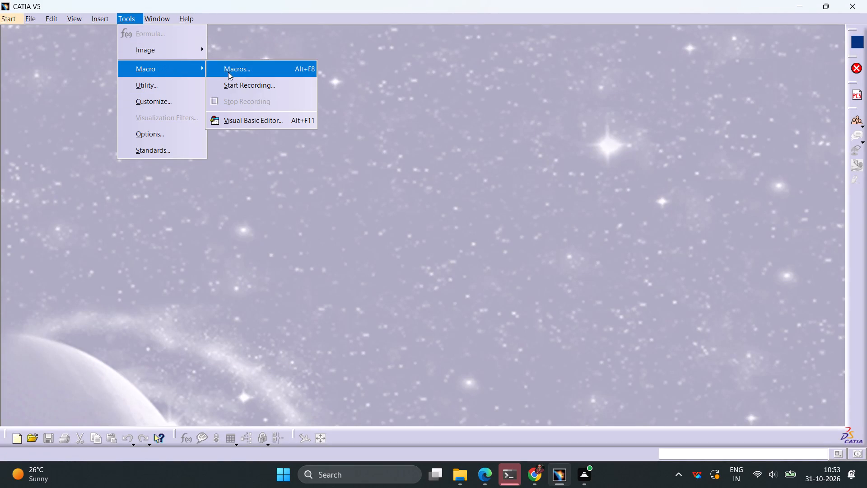
{"action": "left_click", "coordinate": [249, 90]}
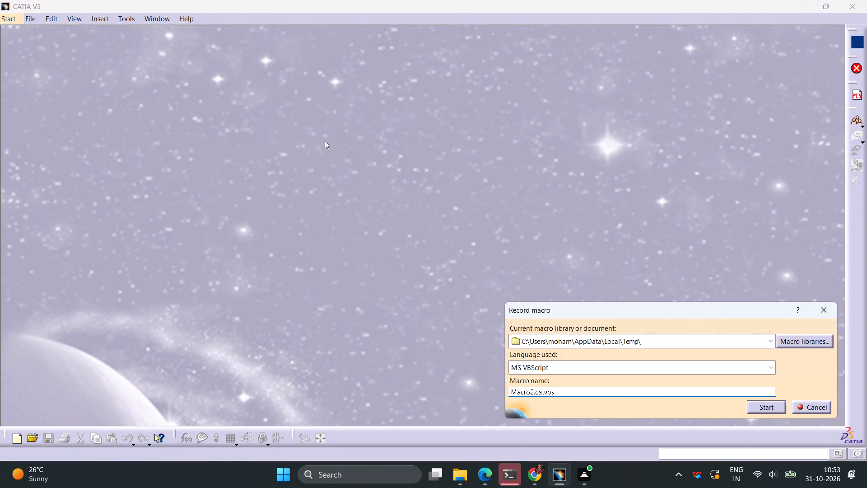
{"action": "left_click", "coordinate": [566, 367]}
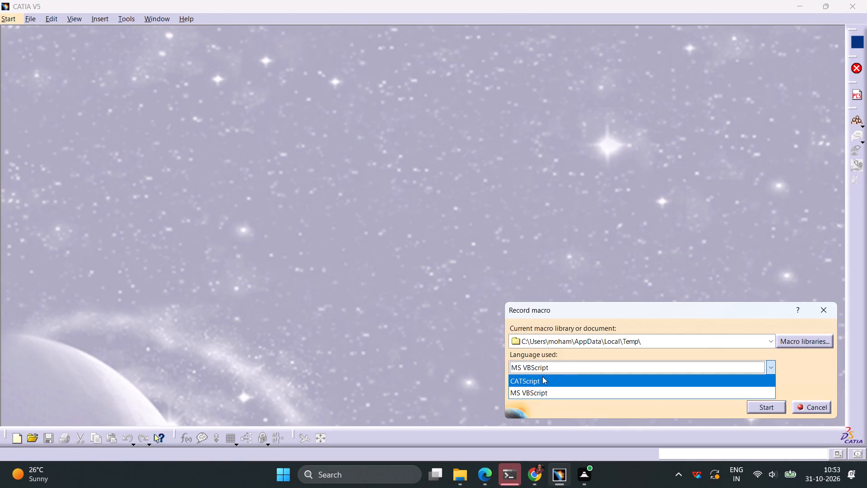
{"action": "left_click", "coordinate": [538, 381]}
{"action": "left_click", "coordinate": [766, 409]}
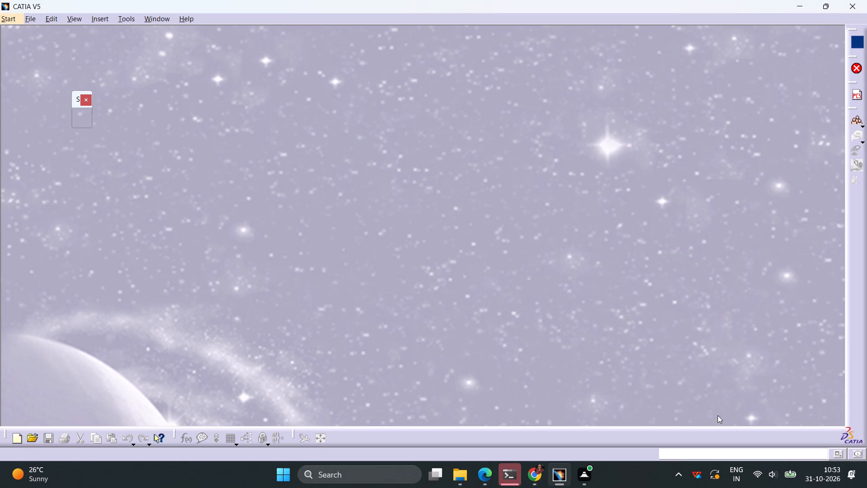
Create a new part in the Part Design workbench under Mechanical Design.
{"action": "left_click", "coordinate": [12, 19]}
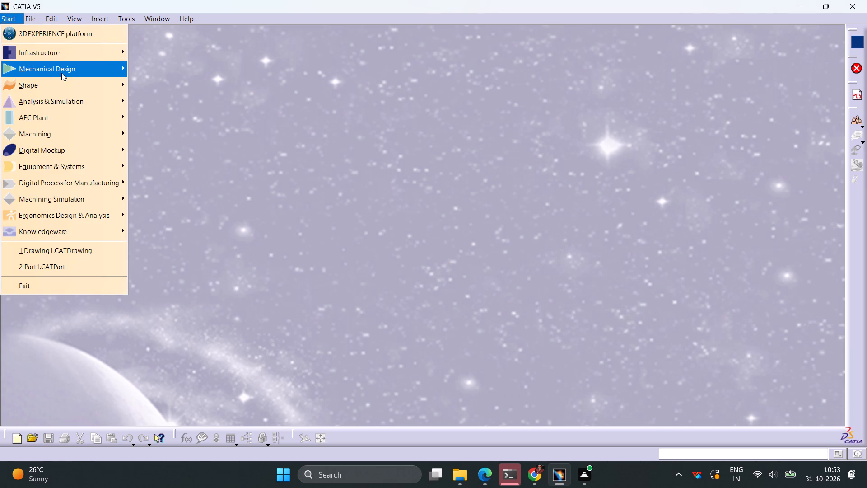
{"action": "left_click", "coordinate": [61, 73]}
{"action": "left_click", "coordinate": [150, 70]}
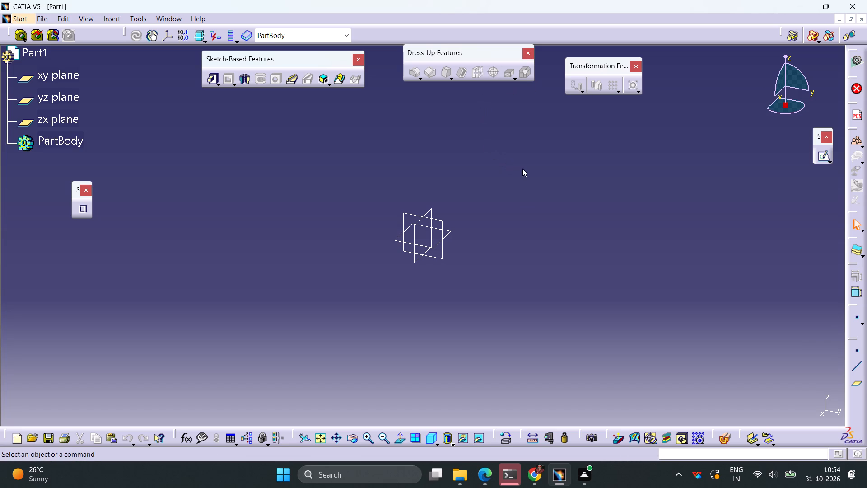
Open a new sketch on the yz plane.
{"action": "left_click", "coordinate": [447, 253]}
{"action": "left_click", "coordinate": [442, 253]}
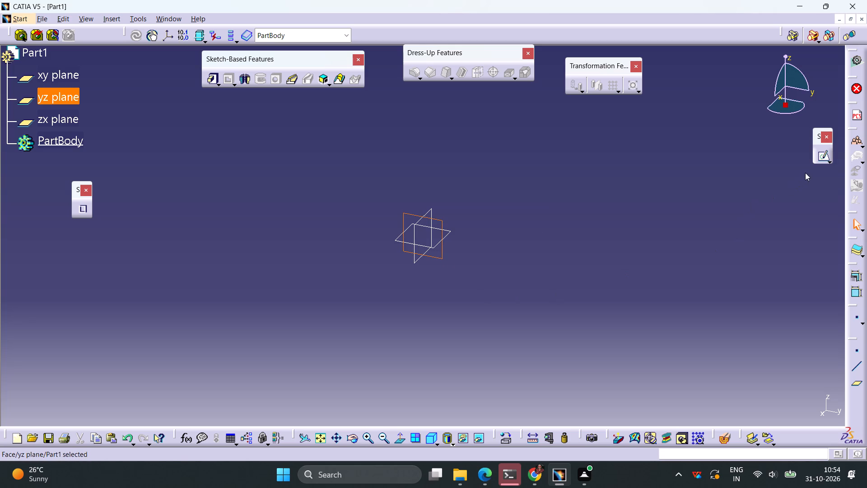
{"action": "left_click", "coordinate": [821, 159]}
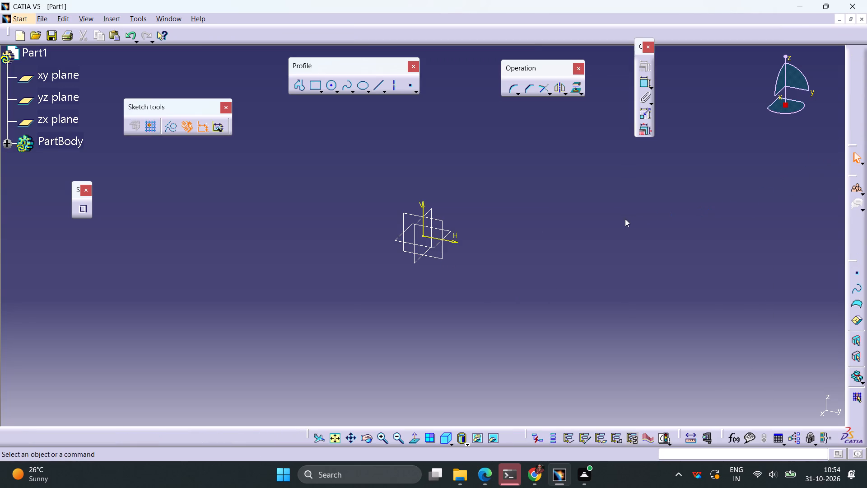
Draw a horizontal line along the H axis, extended symmetrically about the origin, and dimension its length to 22 mm.
{"action": "left_click", "coordinate": [378, 84]}
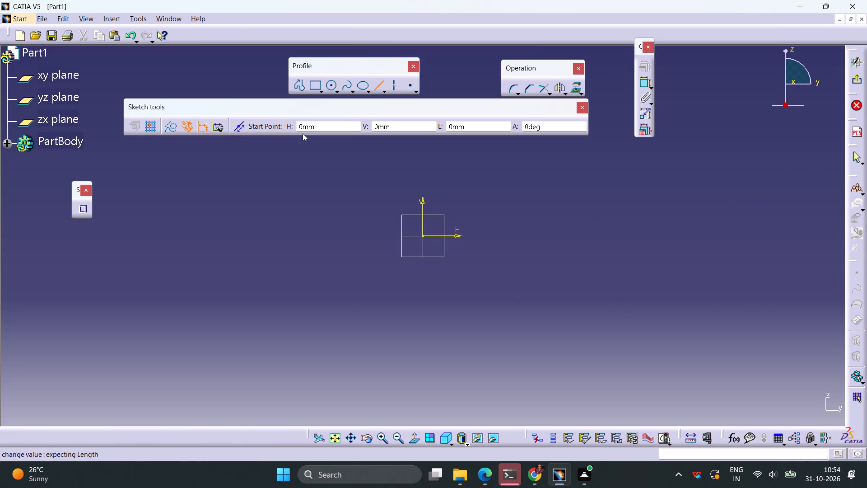
{"action": "left_click", "coordinate": [239, 133]}
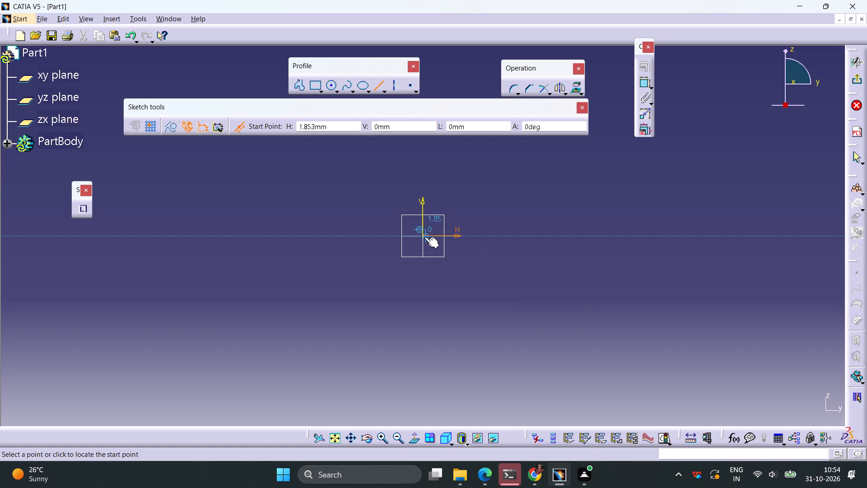
{"action": "left_click", "coordinate": [423, 237]}
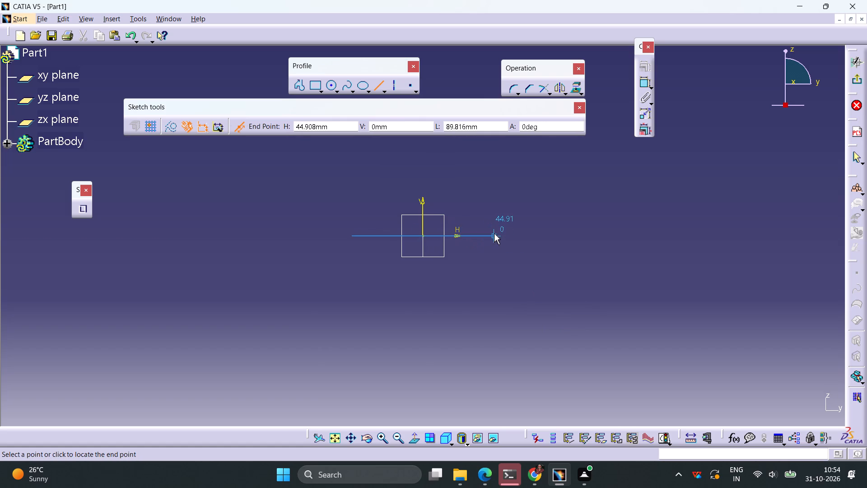
{"action": "left_click", "coordinate": [494, 234]}
{"action": "left_click", "coordinate": [643, 82]}
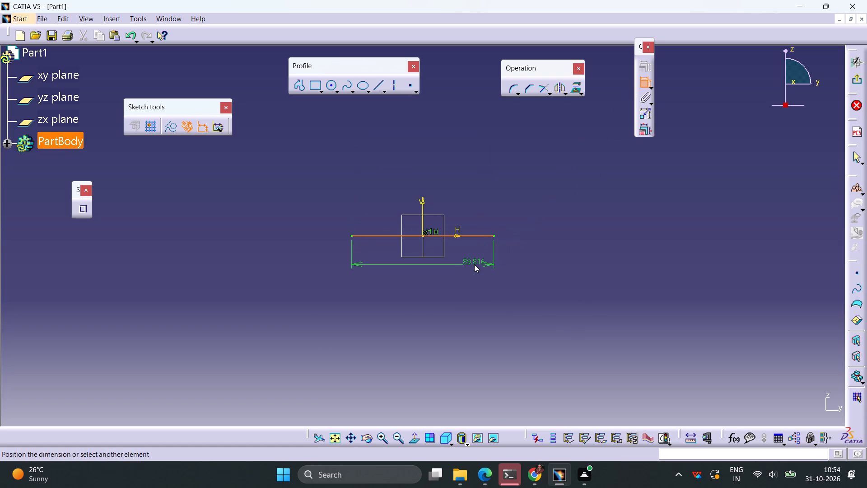
{"action": "left_click", "coordinate": [472, 264]}
{"action": "double_click", "coordinate": [470, 263]}
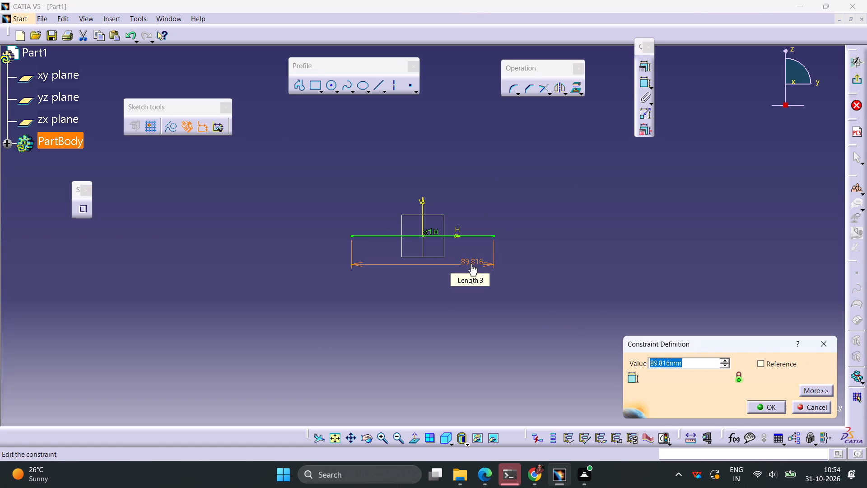
{"action": "type", "text": "22"}
{"action": "key", "text": "Return"}
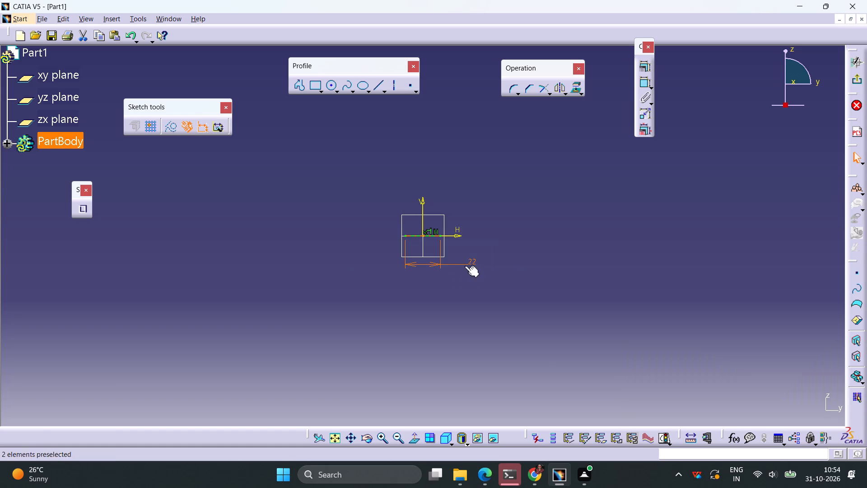
Draw a vertical line upward from the base line's left end with symmetrical extension off, and dimension it to 3 mm.
{"action": "middle_click_drag", "start_coordinate": [465, 259], "coordinate": [481, 133], "text": "ctrl"}
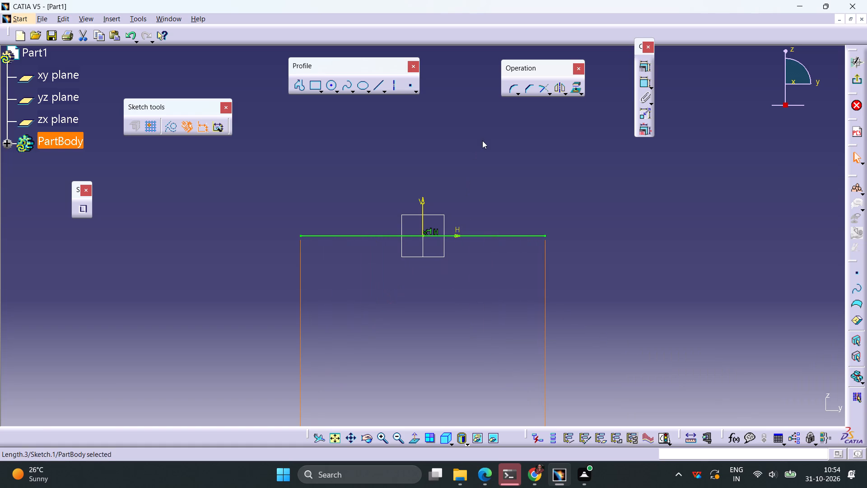
{"action": "left_click", "coordinate": [377, 86]}
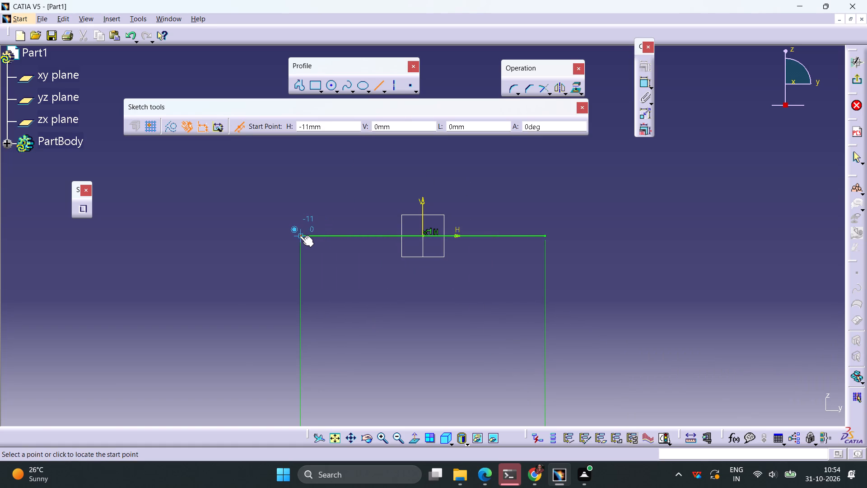
{"action": "left_click", "coordinate": [299, 235]}
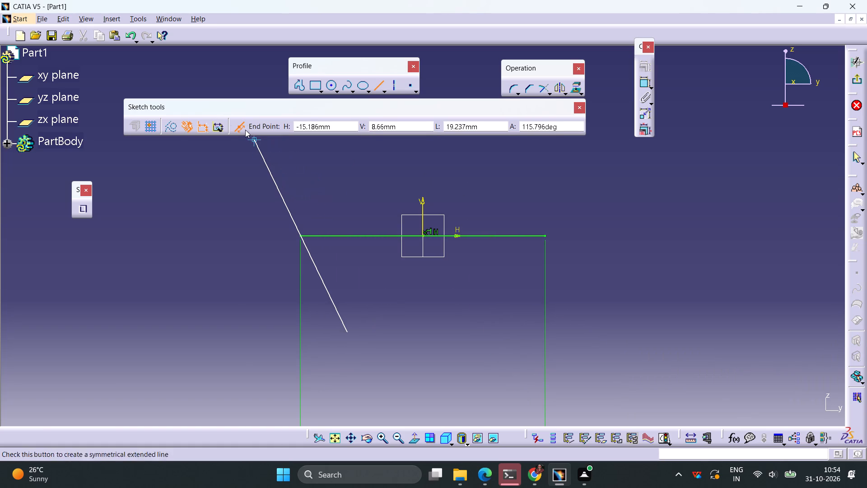
{"action": "left_click", "coordinate": [238, 125]}
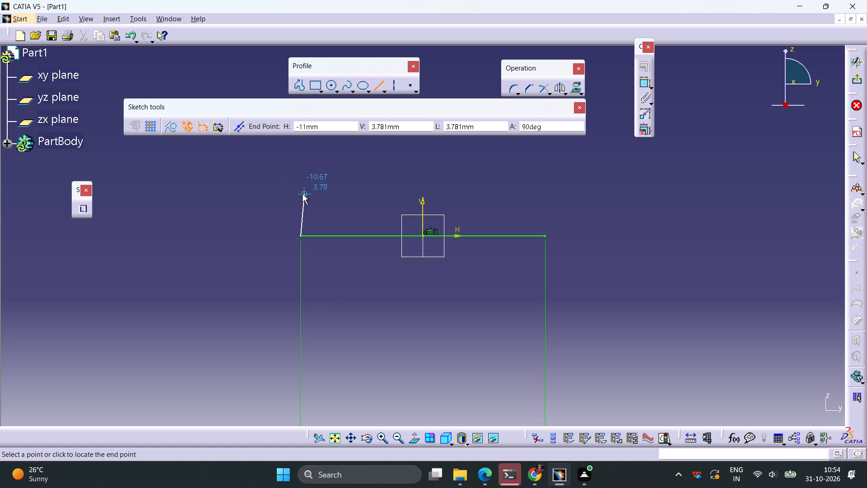
{"action": "left_click", "coordinate": [302, 194]}
{"action": "left_click", "coordinate": [642, 80]}
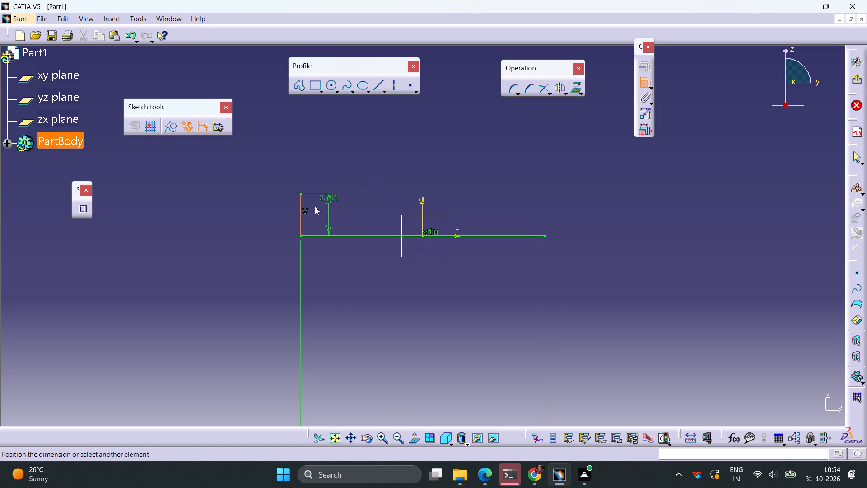
{"action": "left_click", "coordinate": [274, 230]}
{"action": "double_click", "coordinate": [280, 225]}
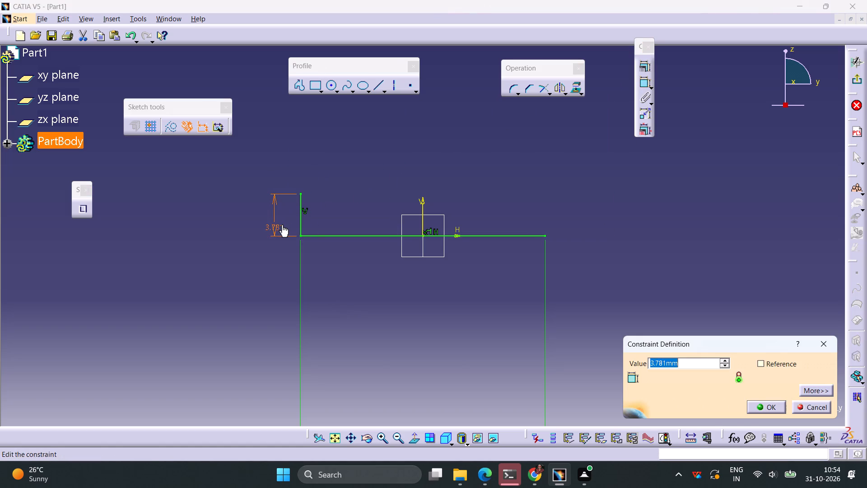
{"action": "key", "text": "3"}
{"action": "key", "text": "Return"}
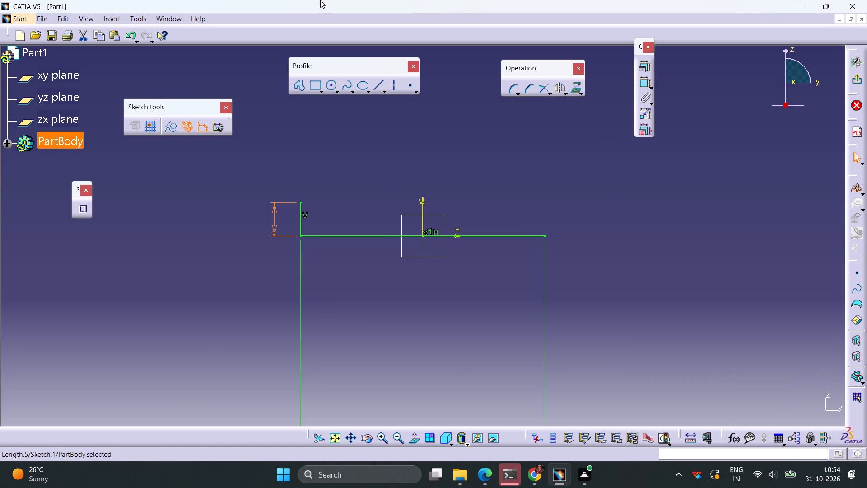
Draw a vertical line about 3 mm long upward from the base line's right end, level with the left line's top.
{"action": "left_click", "coordinate": [378, 86]}
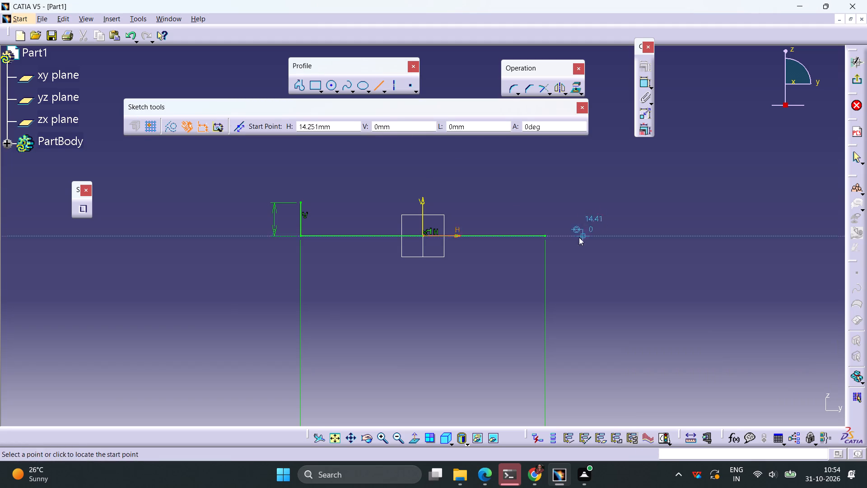
{"action": "left_click", "coordinate": [545, 237]}
{"action": "left_click", "coordinate": [543, 203]}
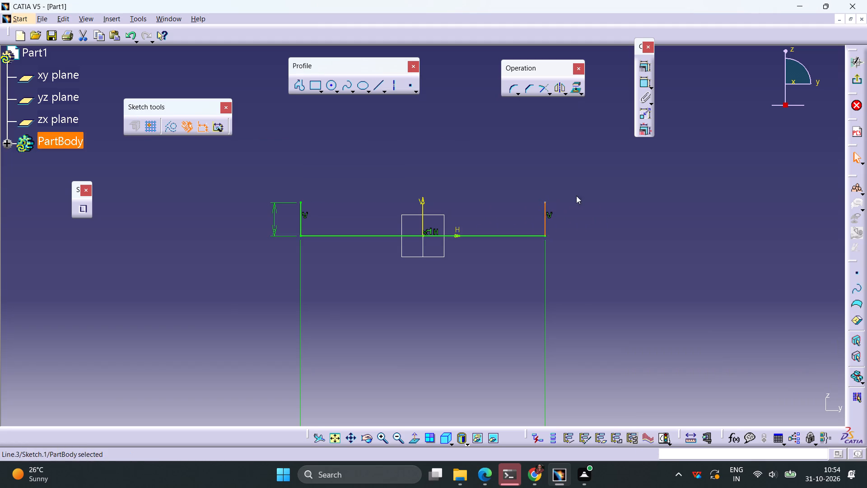
{"action": "left_click", "coordinate": [618, 167]}
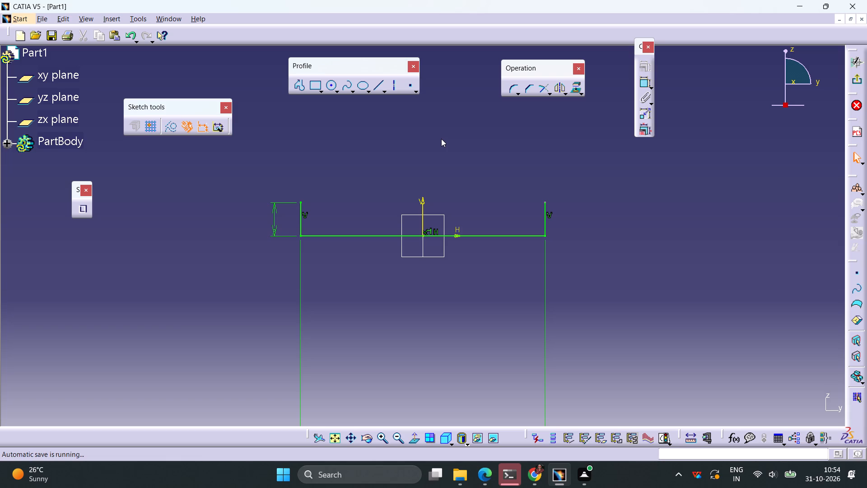
Draw a short horizontal line inward from the top of the left vertical line and dimension its length to 1 mm.
{"action": "left_click", "coordinate": [378, 82]}
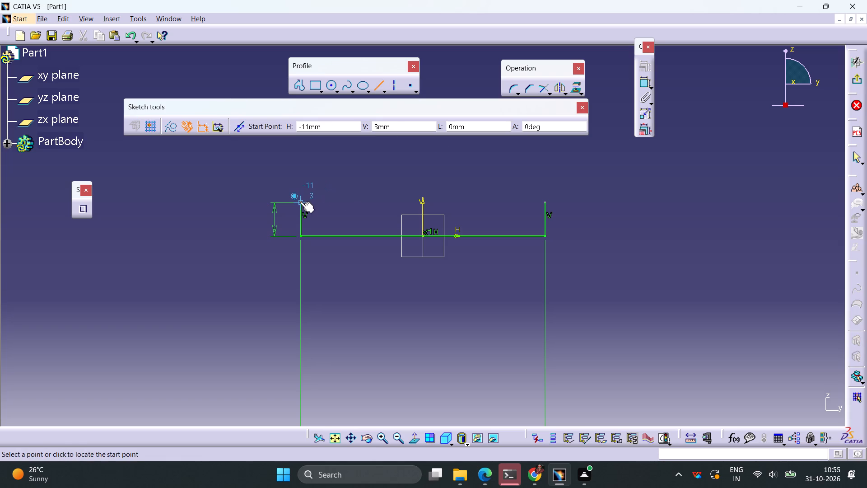
{"action": "left_click", "coordinate": [300, 202]}
{"action": "left_click", "coordinate": [314, 202]}
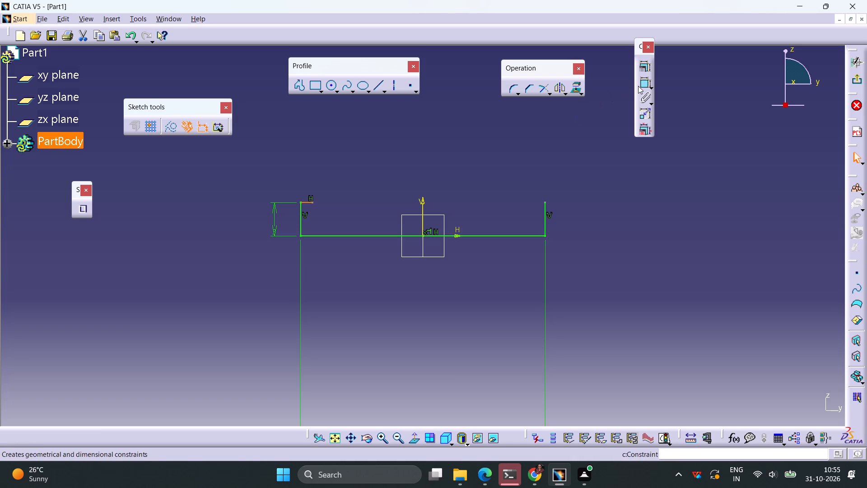
{"action": "left_click", "coordinate": [642, 84]}
{"action": "left_click", "coordinate": [256, 184]}
{"action": "double_click", "coordinate": [254, 184]}
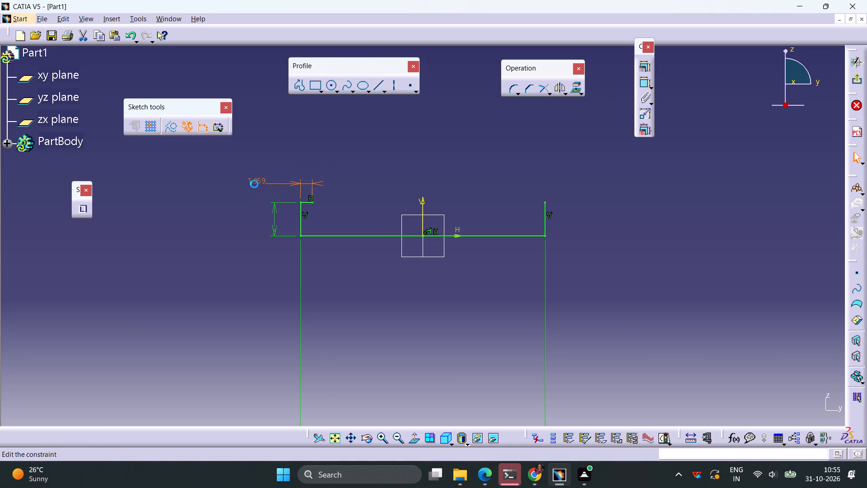
{"action": "key", "text": "1"}
{"action": "key", "text": "Return"}
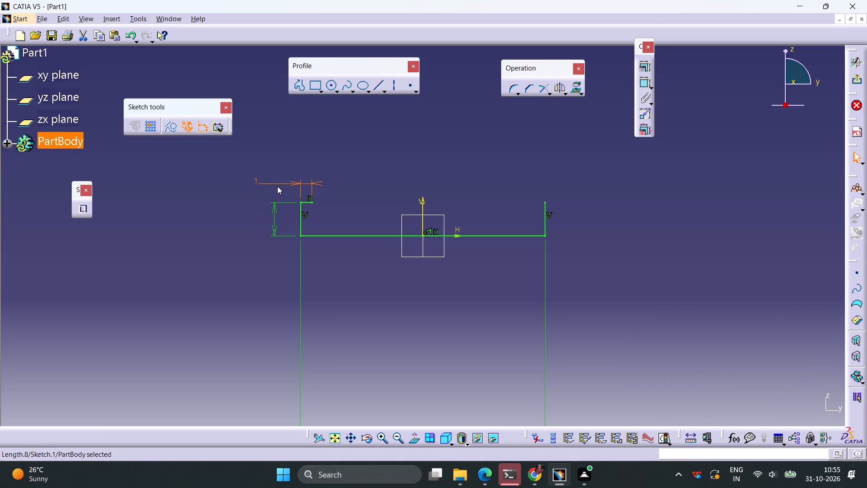
Draw a short horizontal line inward from the top of the right vertical line and dimension its length to 1 mm.
{"action": "left_click", "coordinate": [376, 85]}
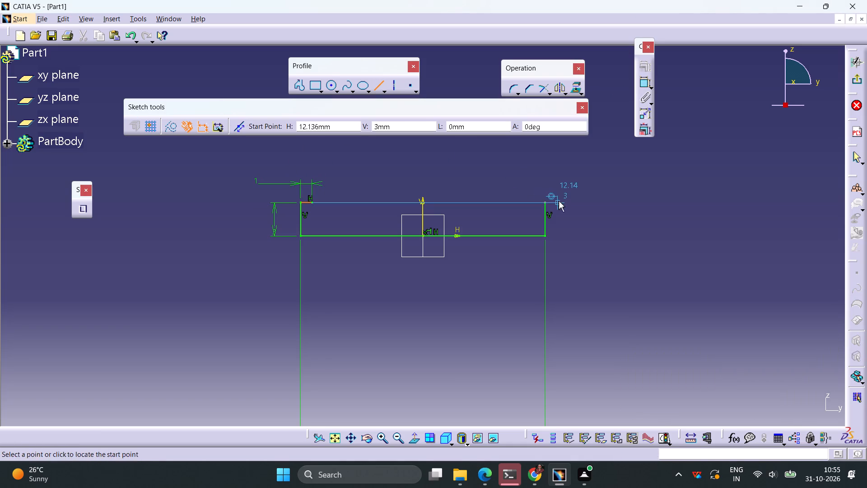
{"action": "left_click", "coordinate": [547, 201]}
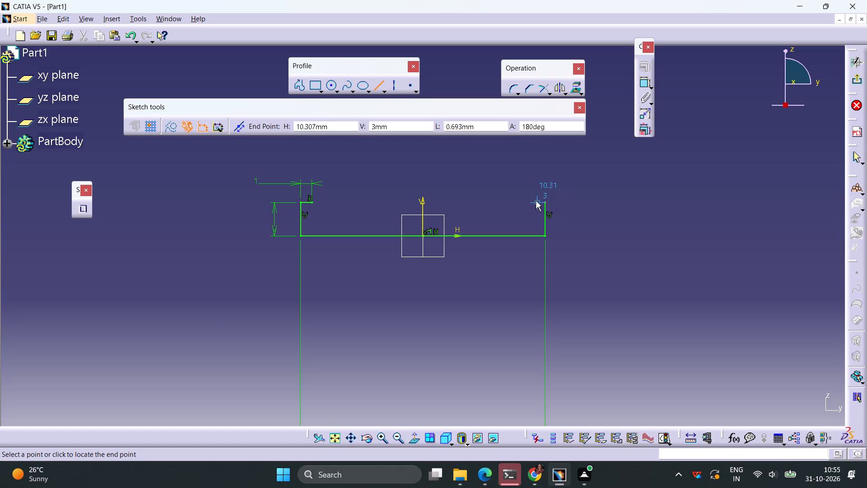
{"action": "left_click", "coordinate": [535, 201]}
{"action": "left_click", "coordinate": [642, 82]}
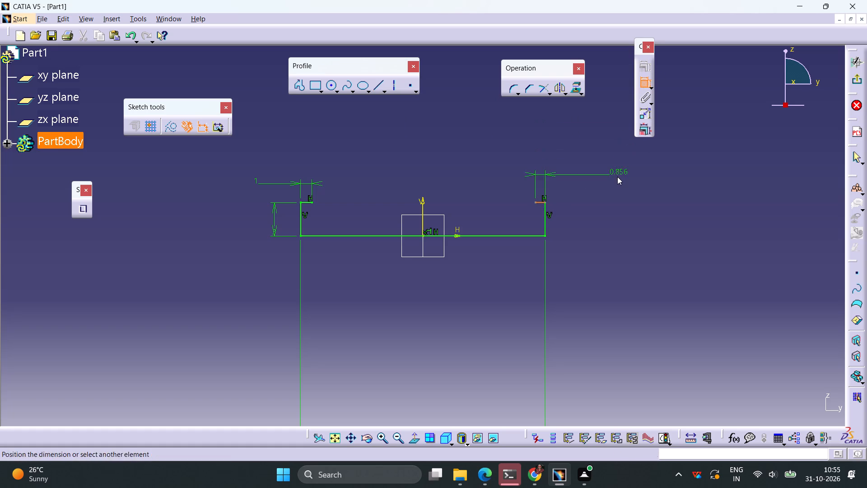
{"action": "left_click", "coordinate": [615, 181]}
{"action": "double_click", "coordinate": [616, 174]}
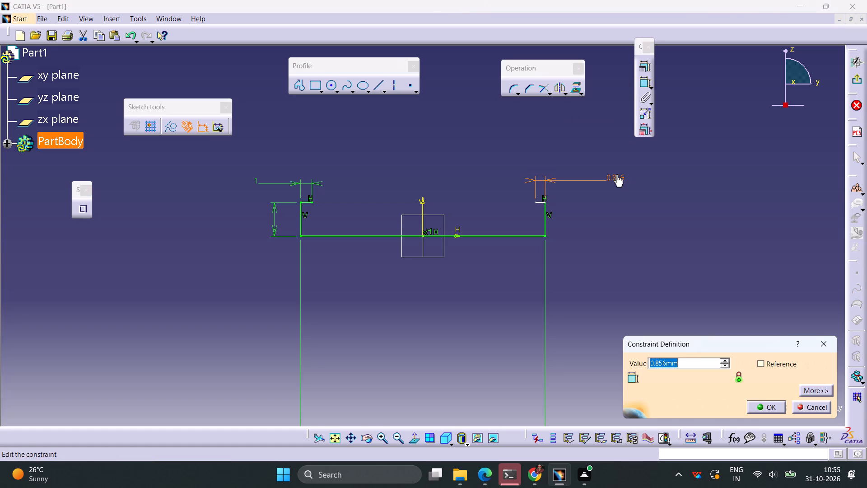
{"action": "key", "text": "1"}
{"action": "key", "text": "Return"}
{"action": "left_click", "coordinate": [638, 244]}
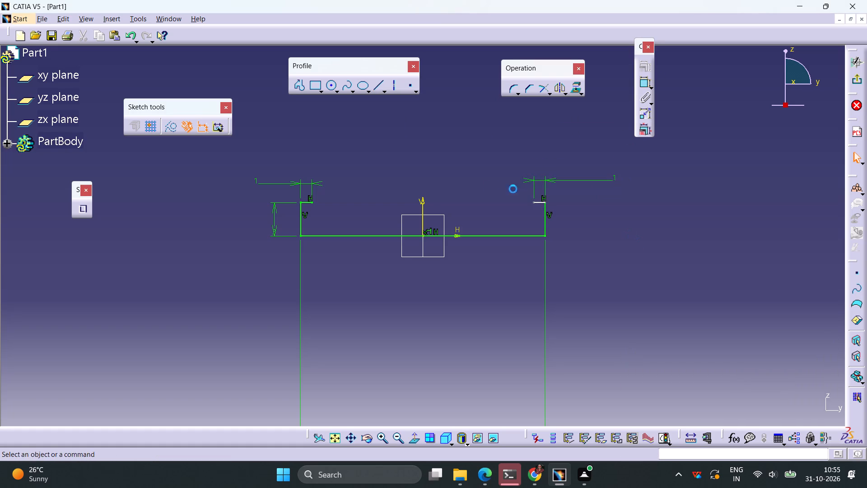
Dimension the length of the right vertical line, placing the dimension outside the profile.
{"action": "left_click", "coordinate": [545, 220]}
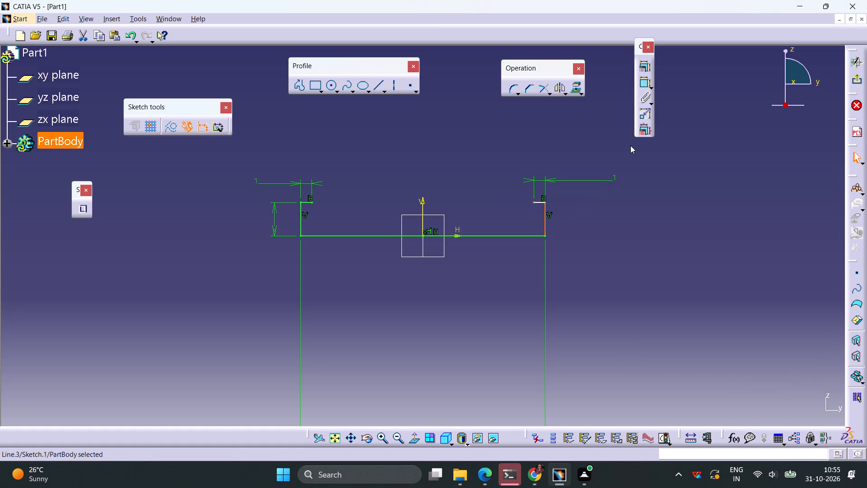
{"action": "left_click", "coordinate": [643, 82]}
{"action": "left_click", "coordinate": [610, 226]}
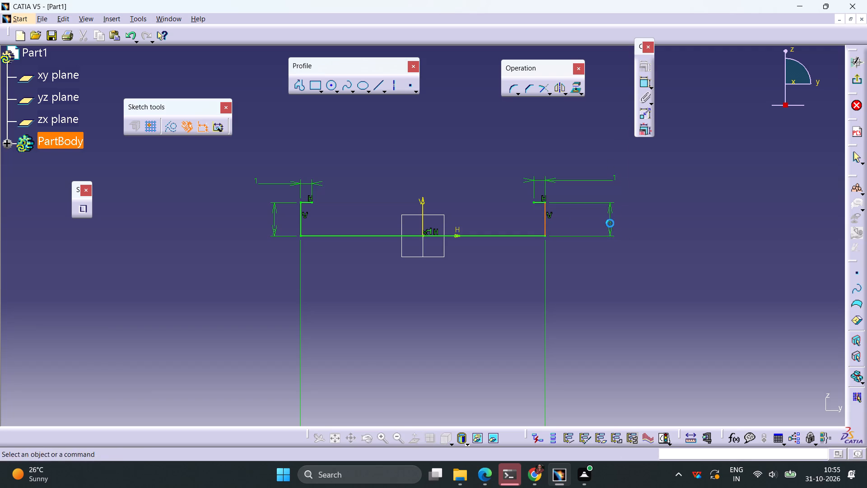
Draw a circle above the inner end of the right short horizontal line, centred at about H 10 mm, V 6 mm.
{"action": "left_click", "coordinate": [651, 239]}
{"action": "left_click", "coordinate": [332, 87]}
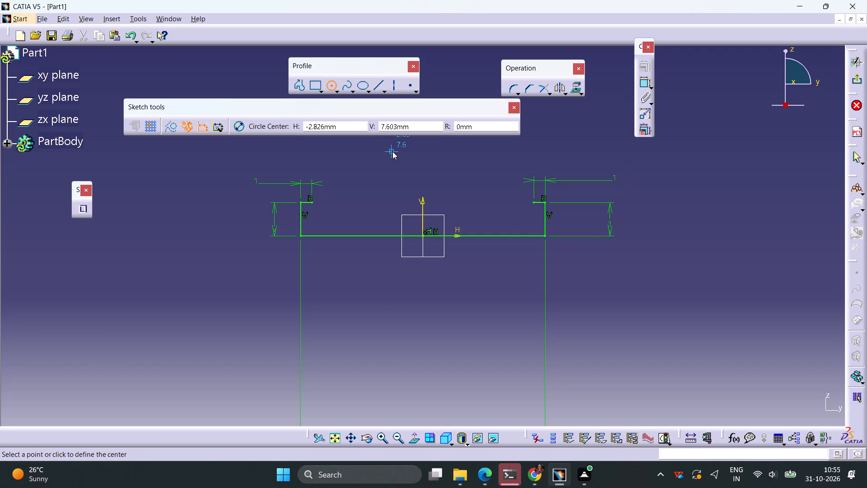
{"action": "left_click", "coordinate": [532, 169]}
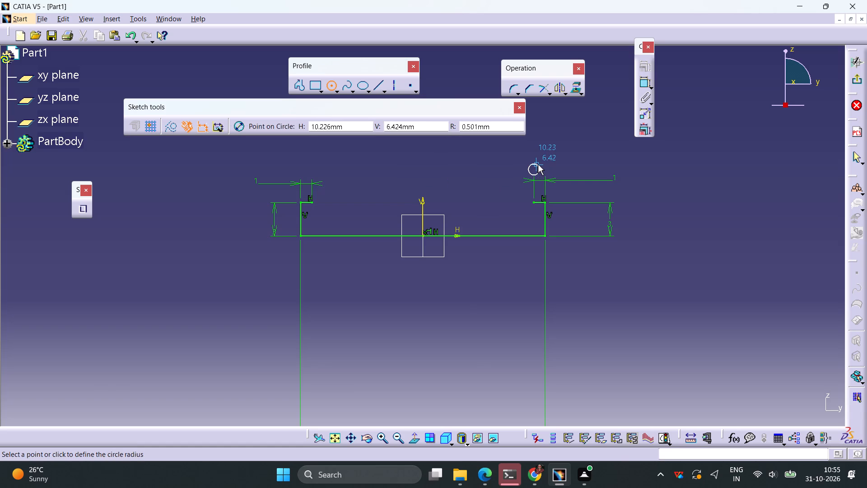
{"action": "left_click", "coordinate": [544, 151]}
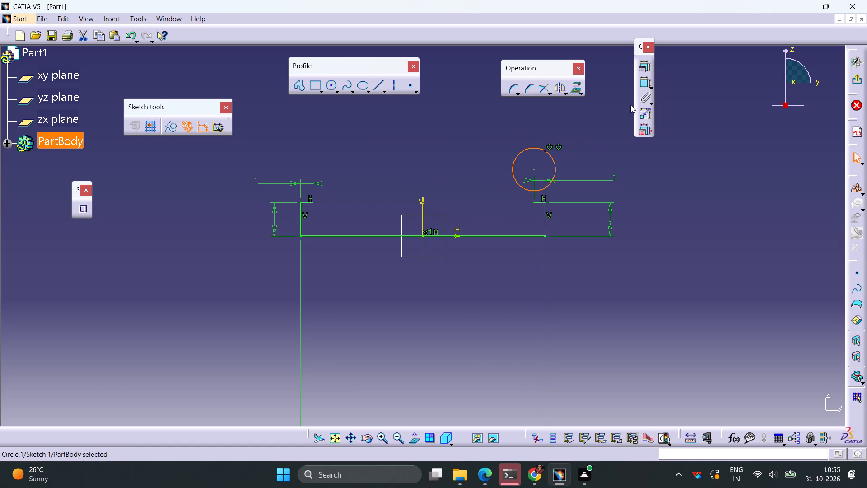
Dimension the vertical distance from the right circle's centre to the base line and set it to 5 mm.
{"action": "left_click", "coordinate": [615, 107]}
{"action": "left_click", "coordinate": [647, 78]}
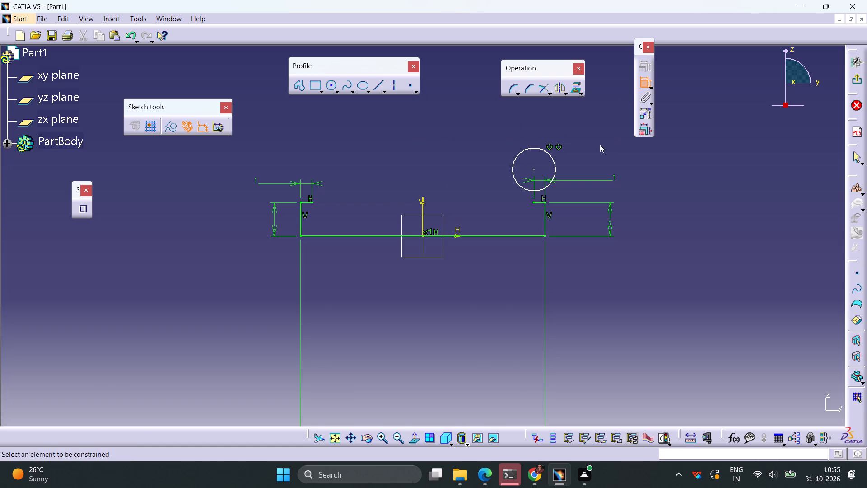
{"action": "left_click", "coordinate": [535, 170]}
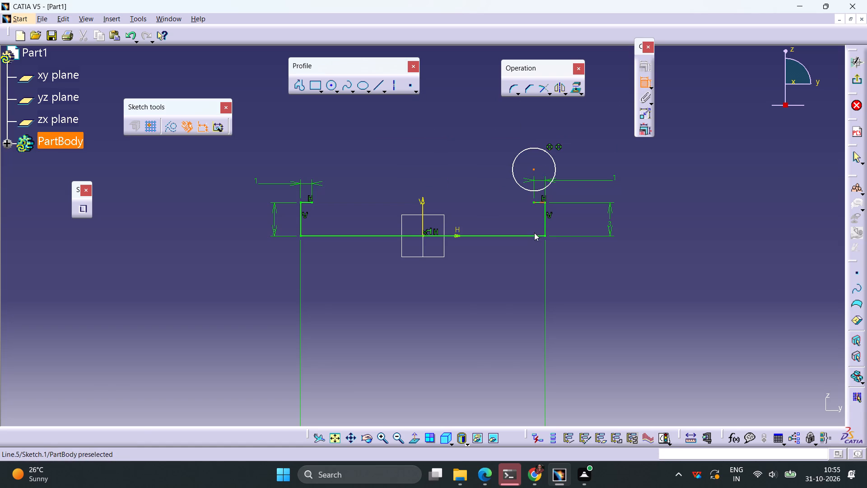
{"action": "left_click", "coordinate": [528, 235]}
{"action": "left_click", "coordinate": [575, 256]}
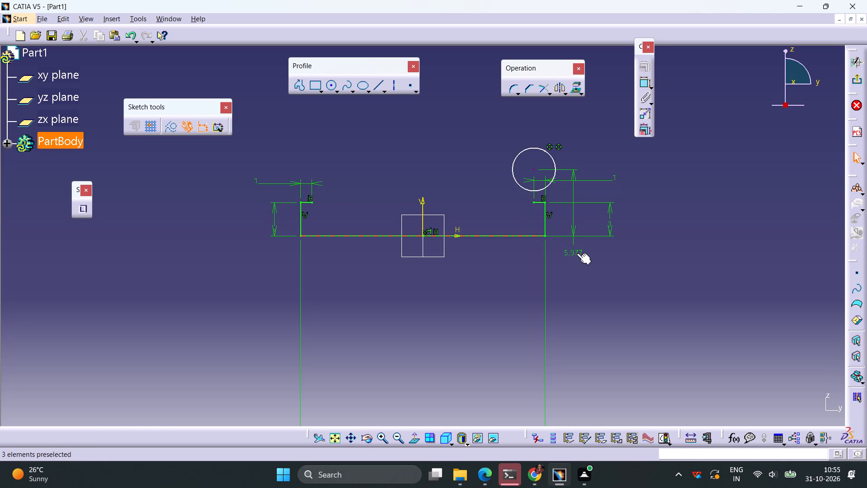
{"action": "double_click", "coordinate": [577, 253]}
{"action": "key", "text": "5"}
{"action": "key", "text": "Return"}
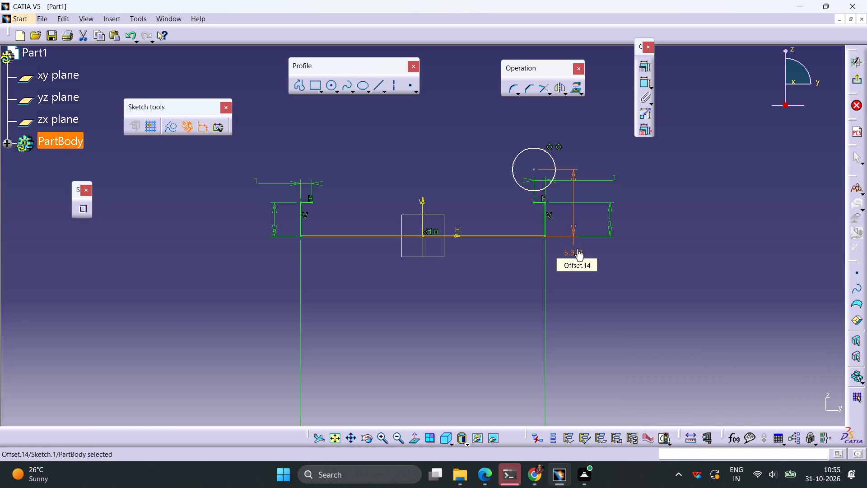
{"action": "left_click", "coordinate": [658, 320]}
Dimension the horizontal distance between the right circle's centre and the right vertical line, placing it below the profile.
{"action": "left_click", "coordinate": [534, 180]}
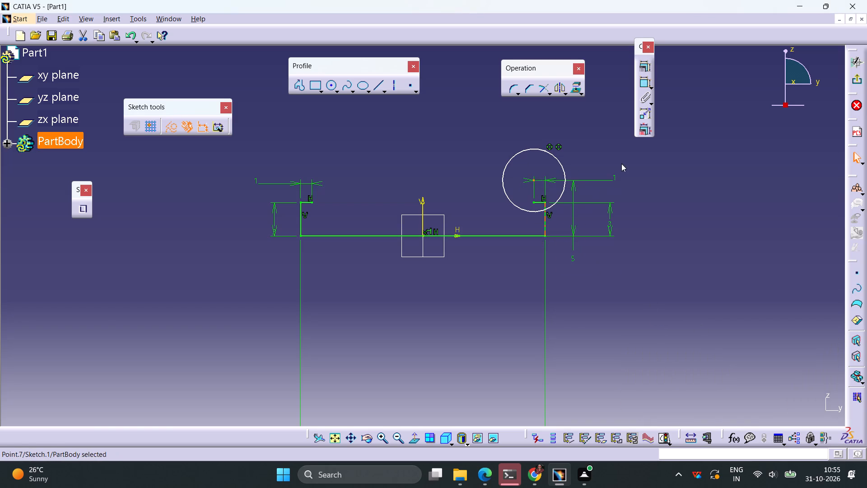
{"action": "left_click", "coordinate": [643, 80]}
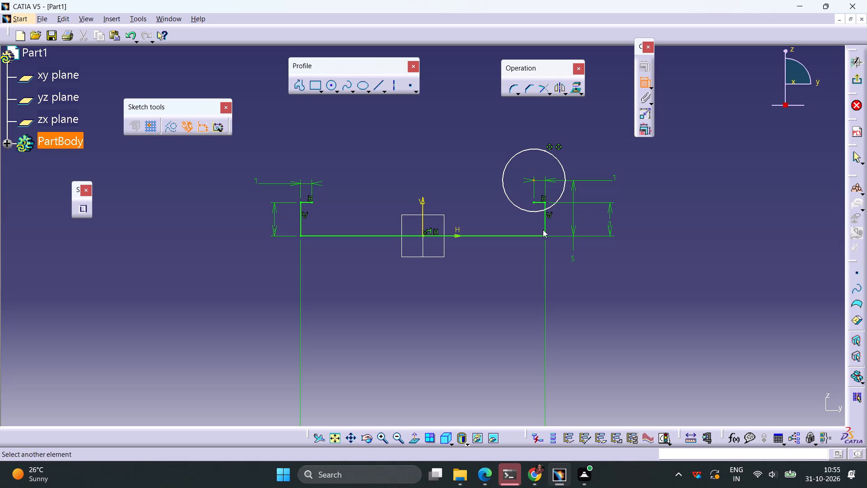
{"action": "left_click", "coordinate": [544, 225]}
{"action": "left_click", "coordinate": [579, 285]}
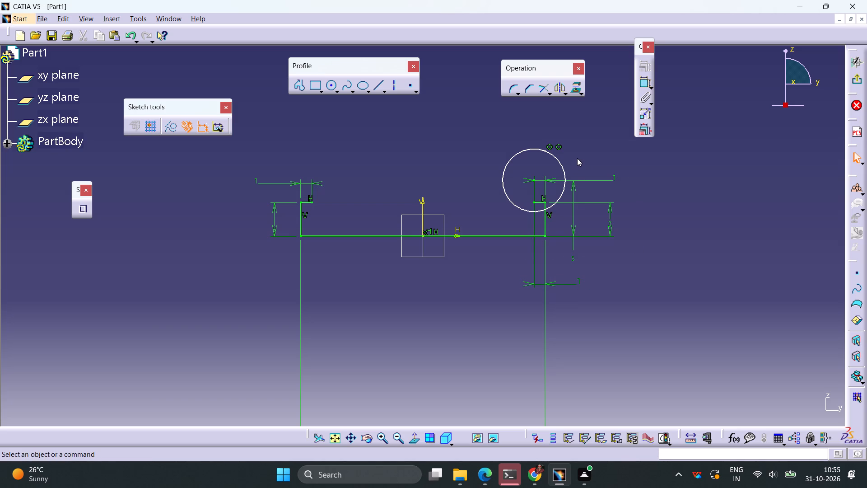
Dimension the right circle's diameter and set it to 4 mm.
{"action": "left_click", "coordinate": [562, 165]}
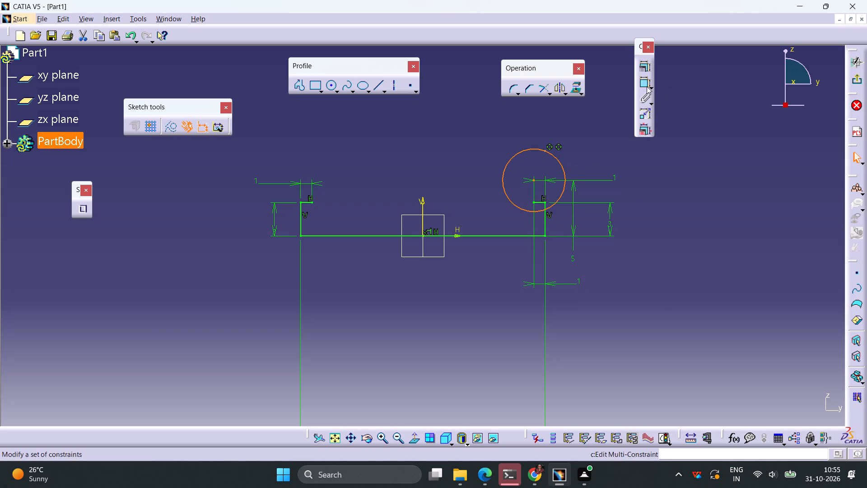
{"action": "left_click", "coordinate": [643, 86]}
{"action": "left_click", "coordinate": [611, 135]}
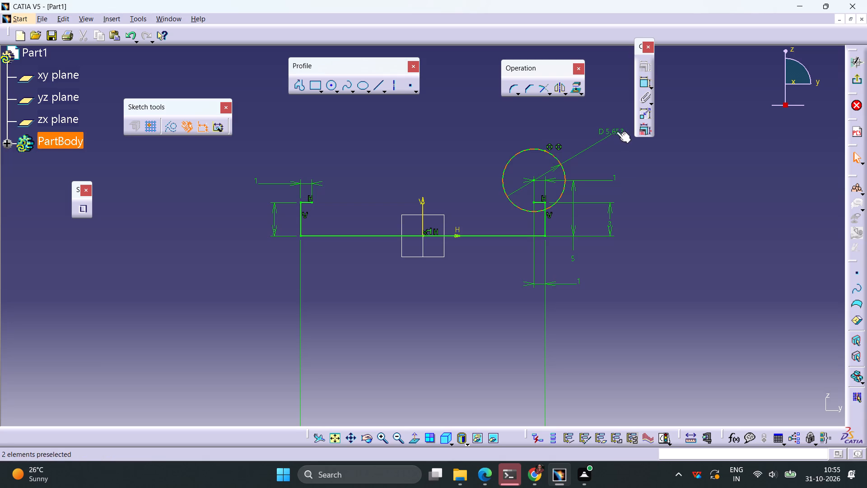
{"action": "double_click", "coordinate": [616, 131]}
{"action": "key", "text": "4"}
{"action": "key", "text": "Return"}
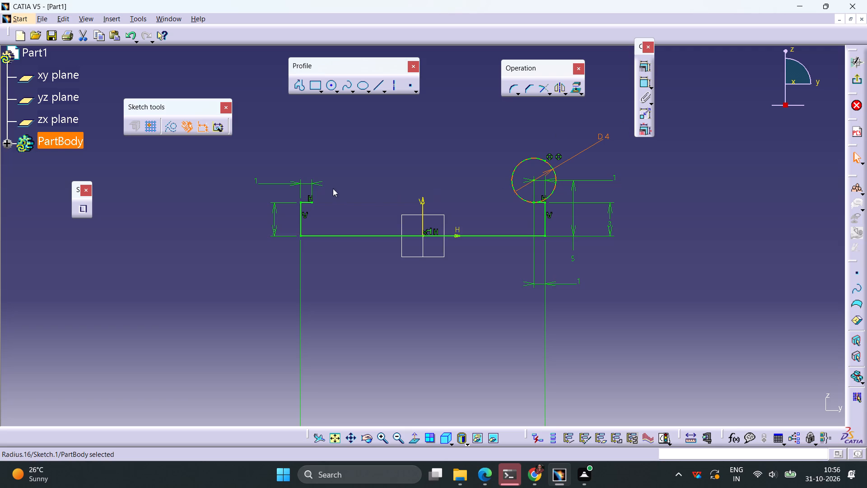
Draw a circle of about 1.5 mm radius above the left short horizontal line, centred at H -10 mm, V 5 mm, level with the right circle.
{"action": "left_click", "coordinate": [329, 85]}
{"action": "middle_click_drag", "start_coordinate": [329, 176], "coordinate": [331, 178]}
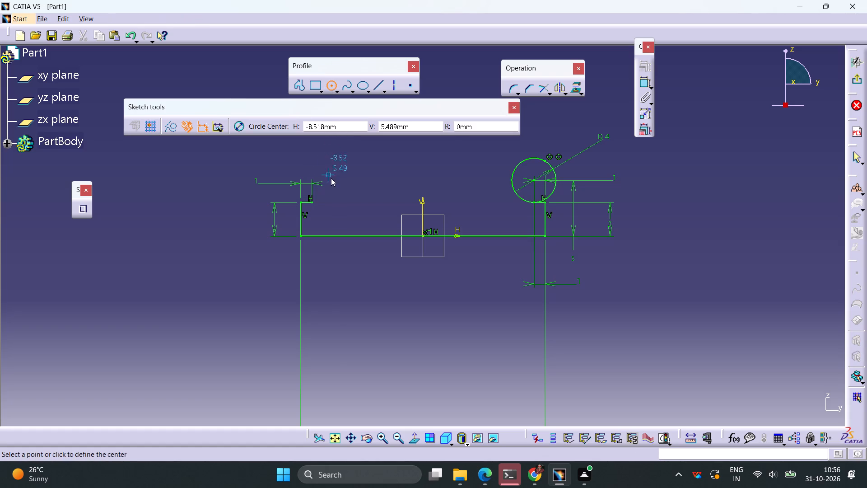
{"action": "middle_click_drag", "start_coordinate": [331, 178], "coordinate": [369, 266]}
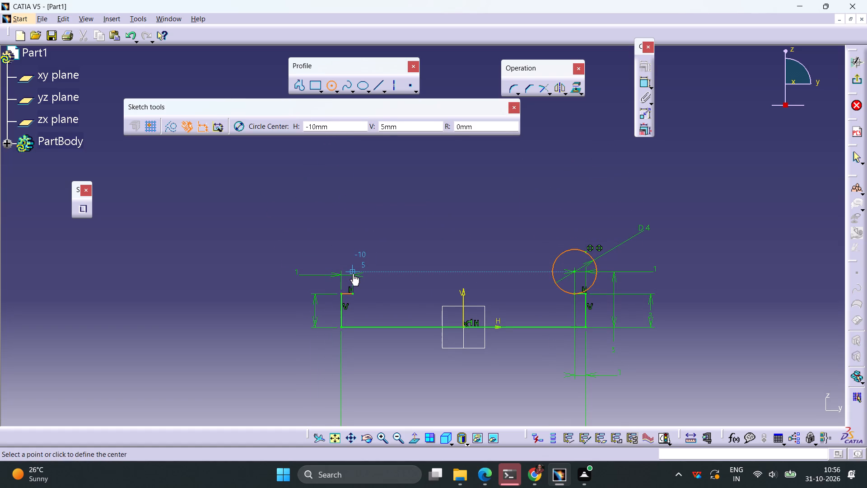
{"action": "left_click", "coordinate": [354, 273]}
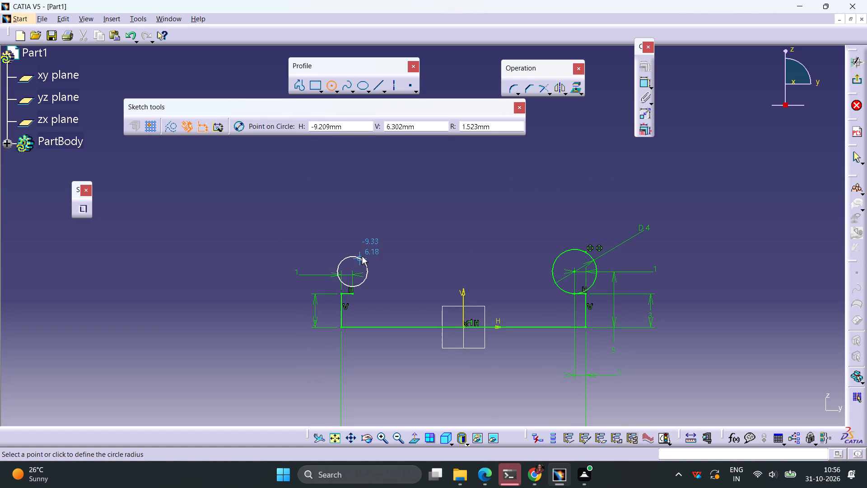
{"action": "left_click", "coordinate": [362, 256]}
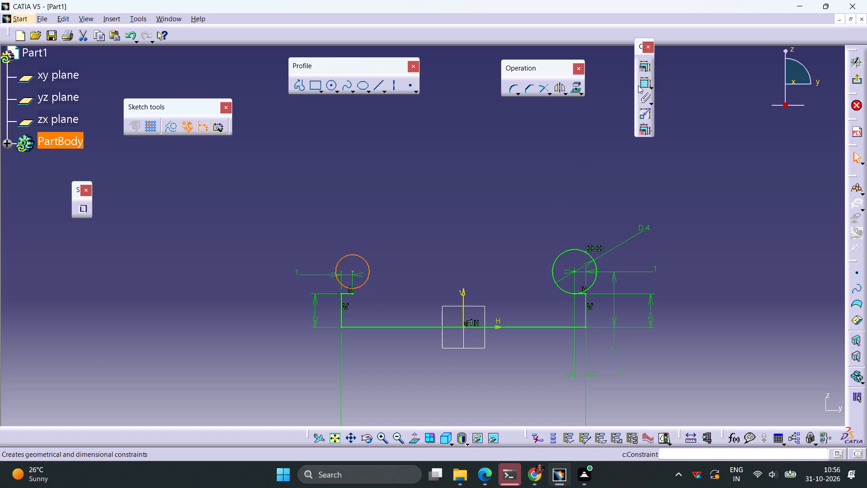
Dimension the left circle's diameter and set it to 4 mm.
{"action": "left_click", "coordinate": [638, 85]}
{"action": "left_click", "coordinate": [294, 251]}
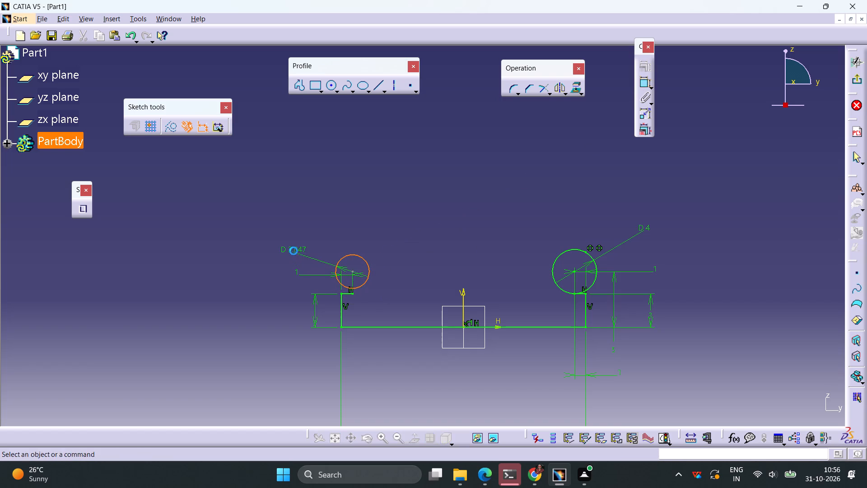
{"action": "double_click", "coordinate": [291, 249]}
{"action": "key", "text": "4"}
{"action": "key", "text": "Return"}
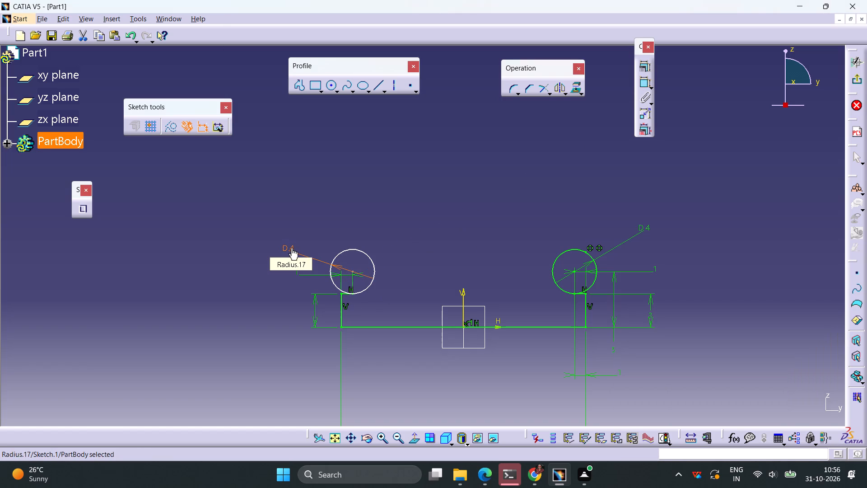
{"action": "left_click", "coordinate": [393, 383]}
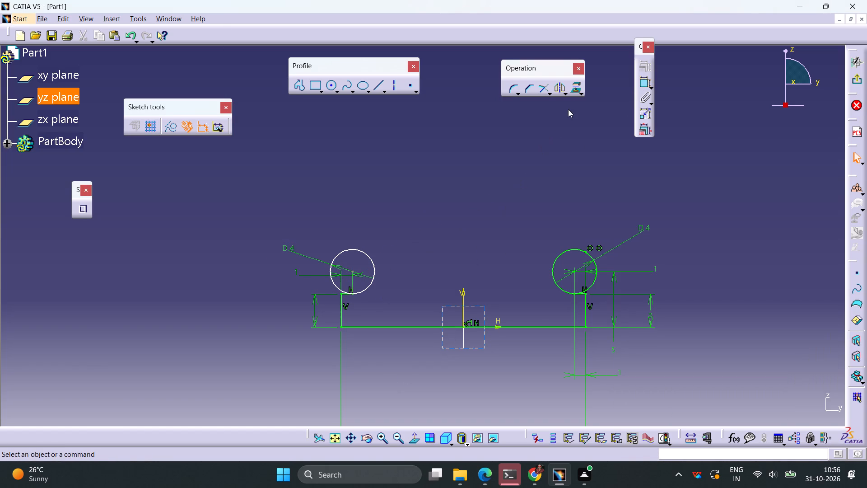
Dimension the vertical distance from the left circle's centre to the base line, placing it outside the profile.
{"action": "left_click", "coordinate": [643, 84]}
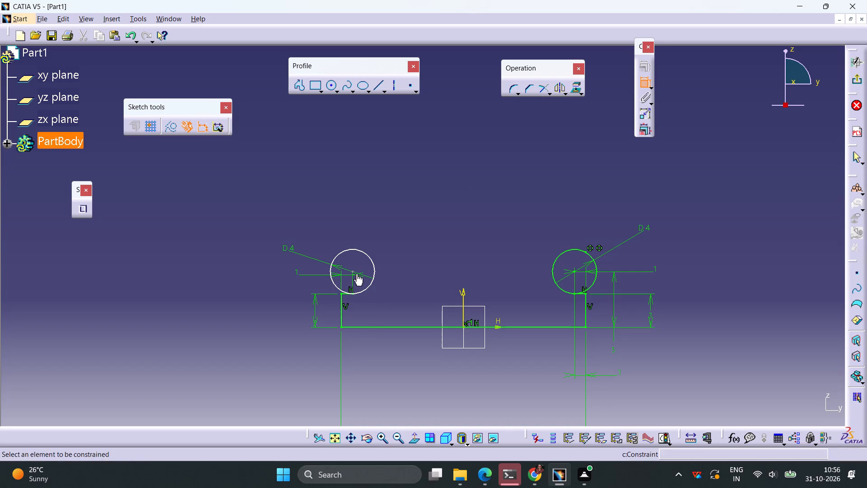
{"action": "left_click", "coordinate": [352, 272]}
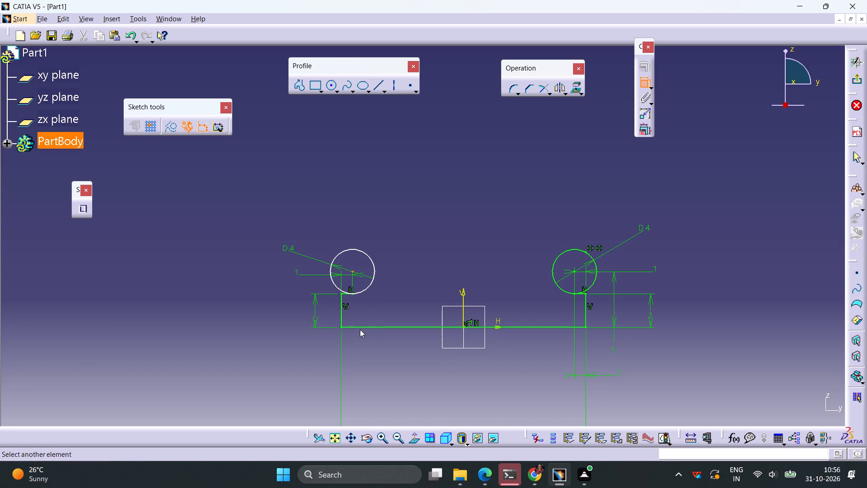
{"action": "left_click", "coordinate": [380, 328]}
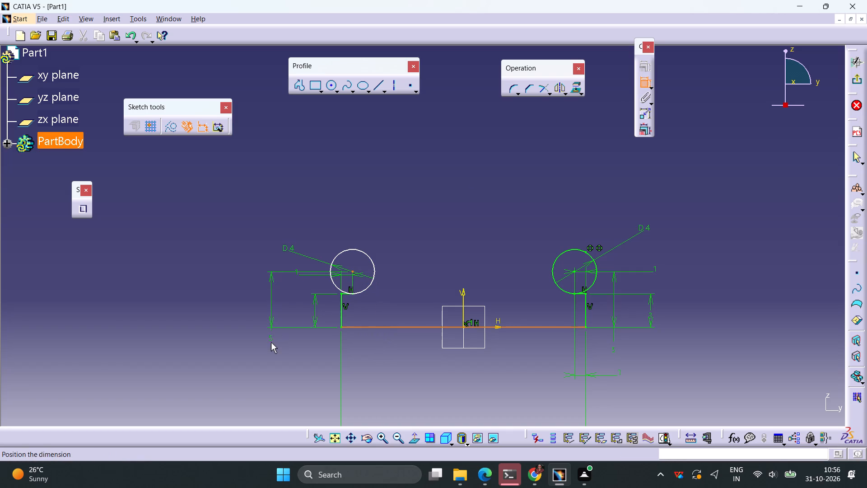
{"action": "left_click", "coordinate": [271, 343]}
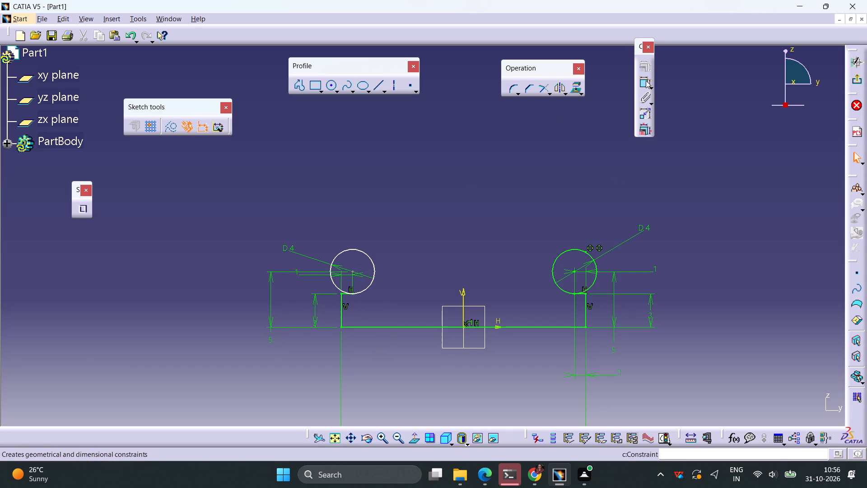
Dimension the horizontal distance between the left circle's centre and the left vertical line, placing it below the profile.
{"action": "left_click", "coordinate": [639, 81]}
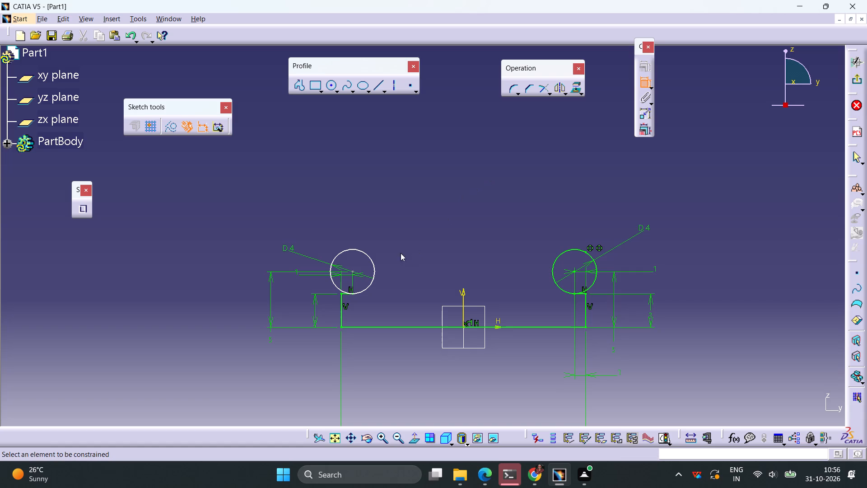
{"action": "left_click", "coordinate": [353, 271]}
{"action": "left_click", "coordinate": [340, 313]}
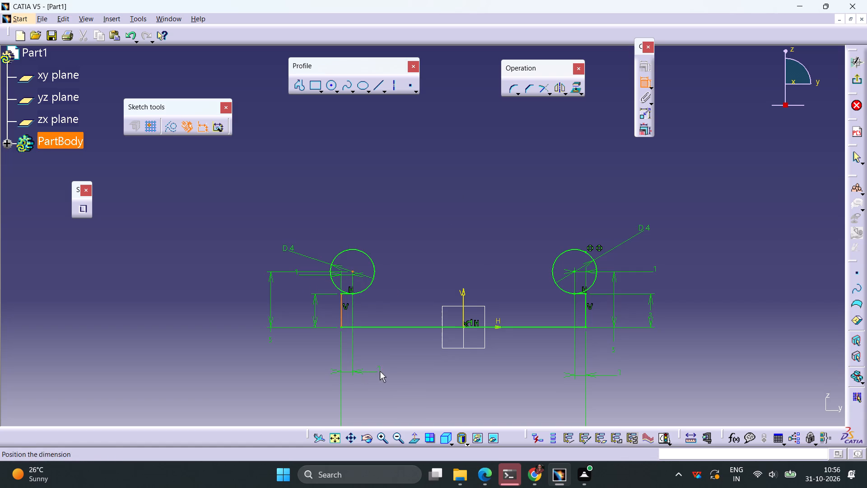
{"action": "left_click", "coordinate": [380, 371]}
Draw an inclined line about 14 mm long from high on the vertical axis, sloping down to above the left circle at about 18 degrees.
{"action": "left_click", "coordinate": [376, 88]}
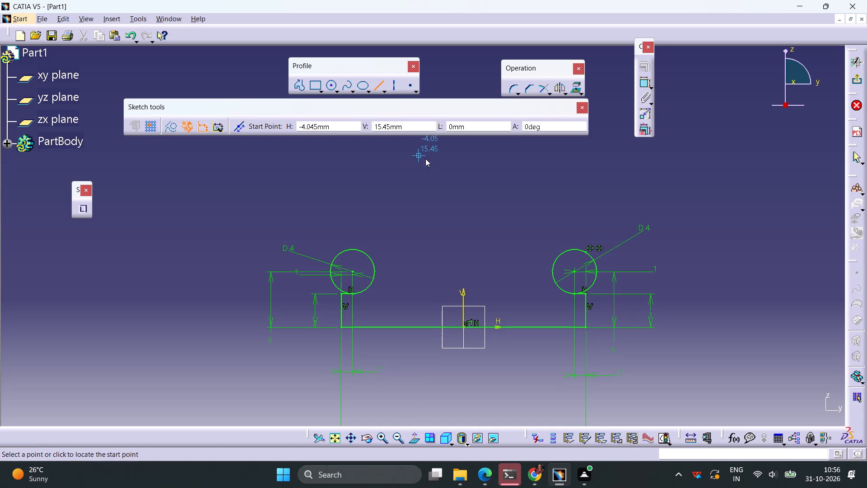
{"action": "left_click", "coordinate": [463, 161]}
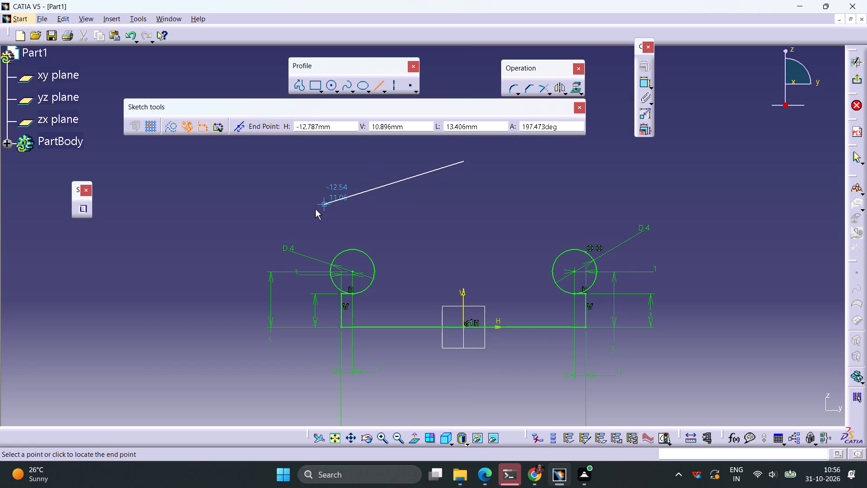
{"action": "left_click", "coordinate": [310, 212]}
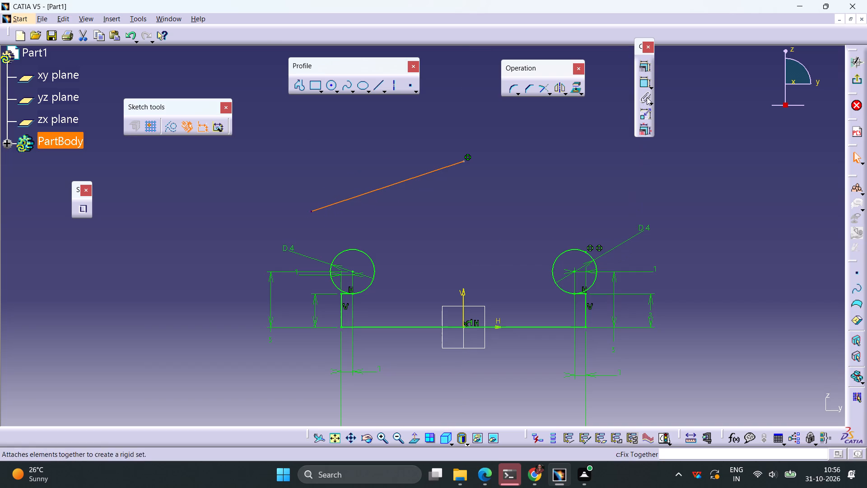
Dimension the angle between the inclined line and the base line and set it to 30 degrees.
{"action": "left_click", "coordinate": [646, 85]}
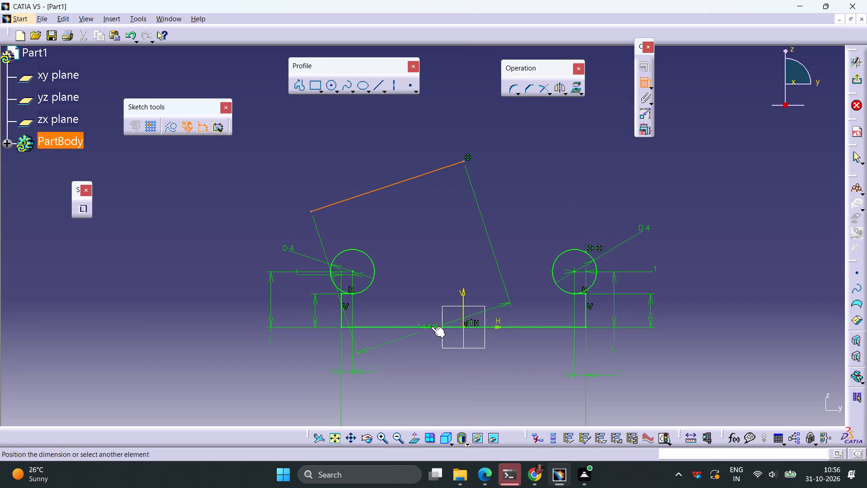
{"action": "left_click", "coordinate": [431, 326]}
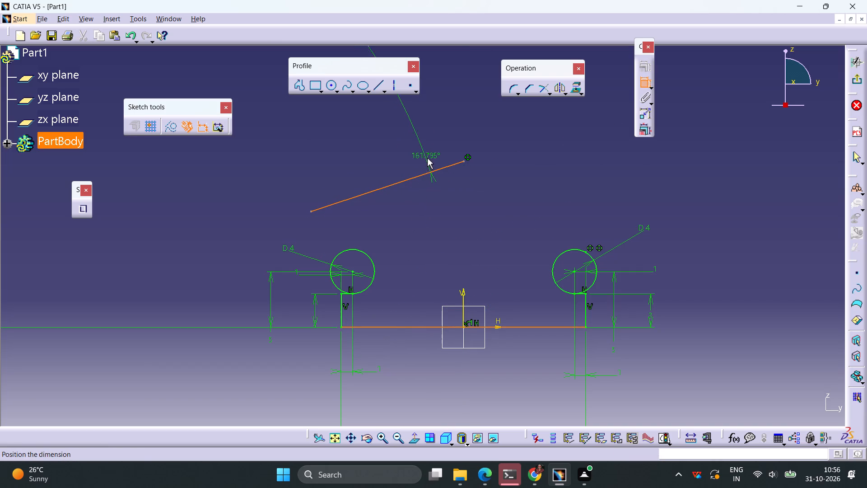
{"action": "left_click", "coordinate": [453, 183]}
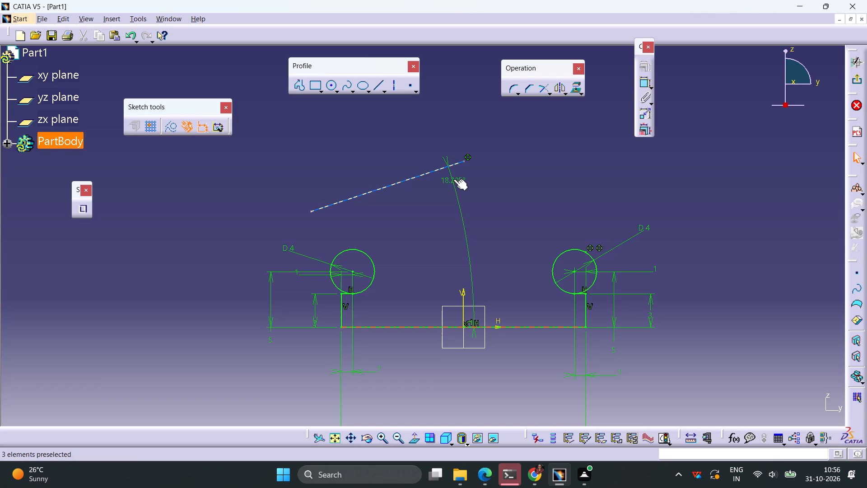
{"action": "double_click", "coordinate": [453, 179]}
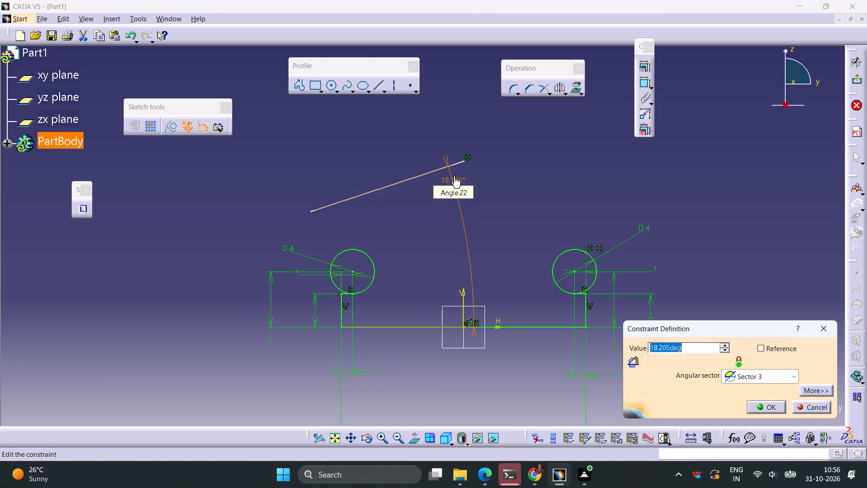
{"action": "type", "text": "30"}
{"action": "key", "text": "Return"}
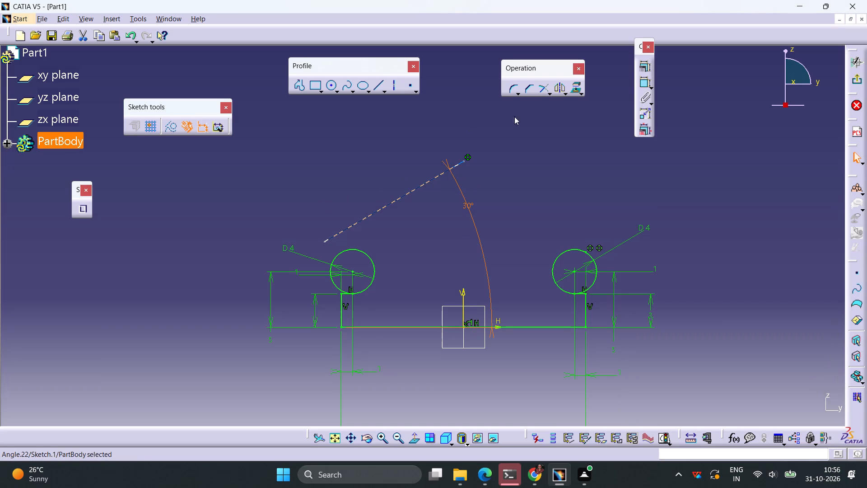
Dimension the vertical distance from the inclined line's upper endpoint to the base line and set it to 17 mm.
{"action": "left_click", "coordinate": [643, 82]}
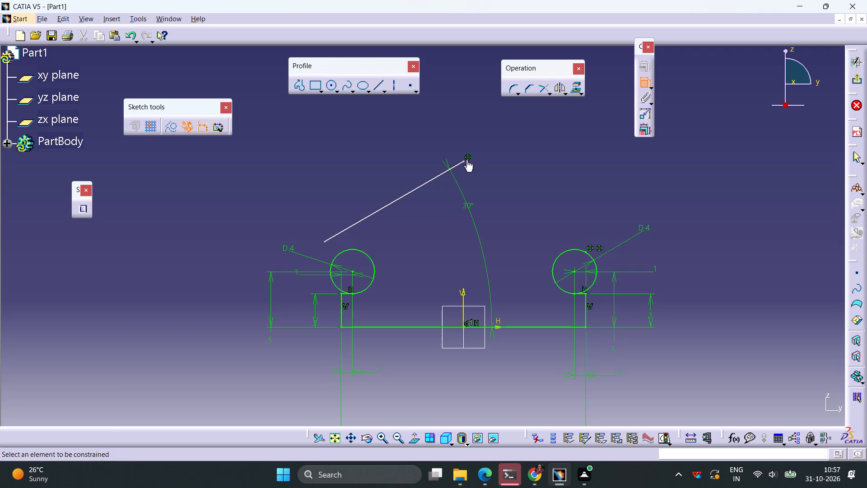
{"action": "left_click", "coordinate": [463, 160]}
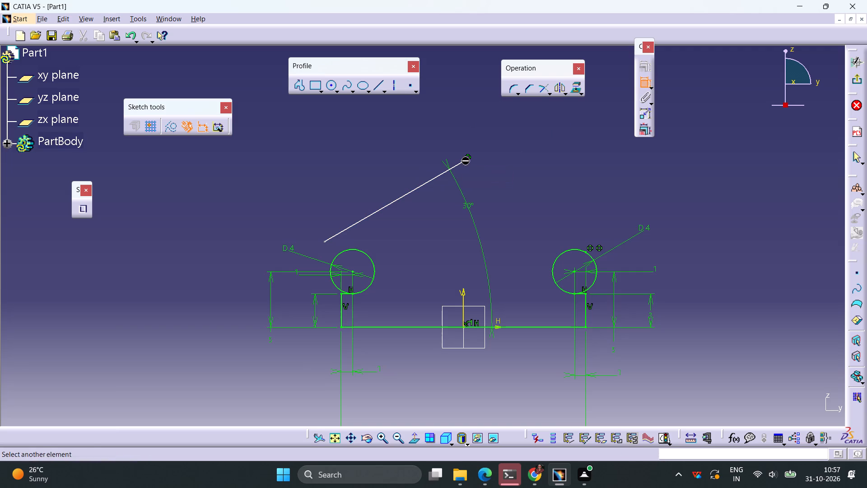
{"action": "left_click", "coordinate": [510, 326]}
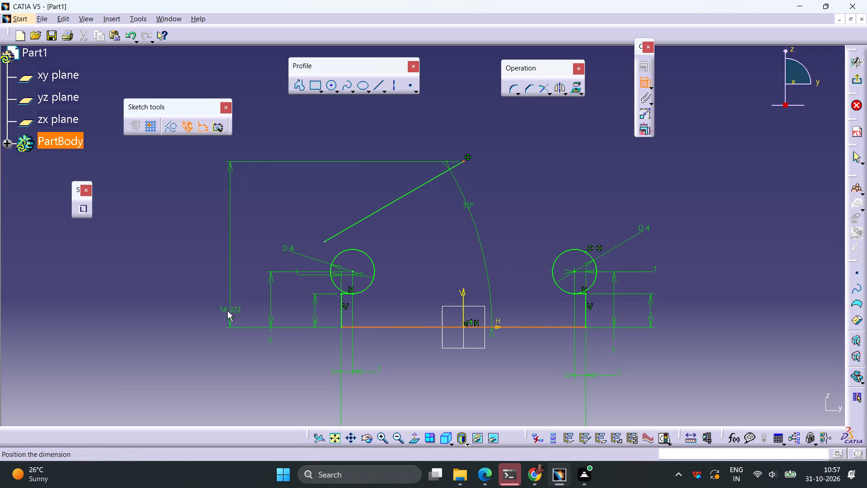
{"action": "left_click", "coordinate": [226, 311]}
{"action": "double_click", "coordinate": [229, 309]}
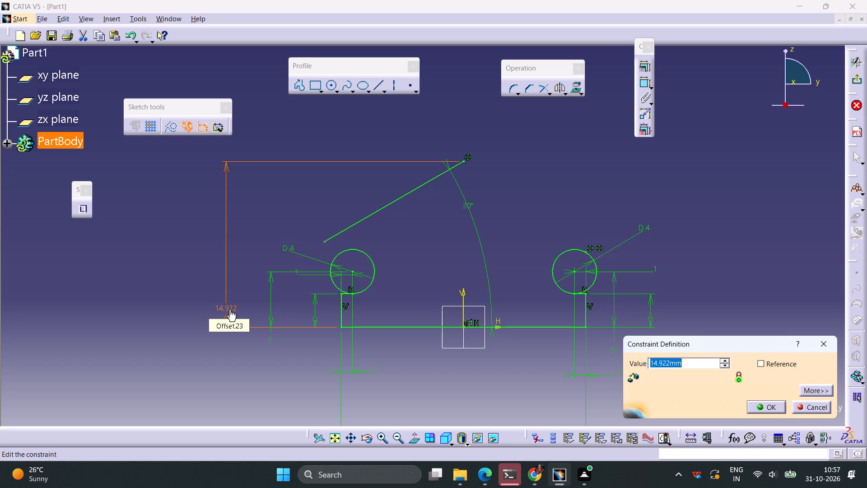
{"action": "type", "text": "17"}
{"action": "key", "text": "Return"}
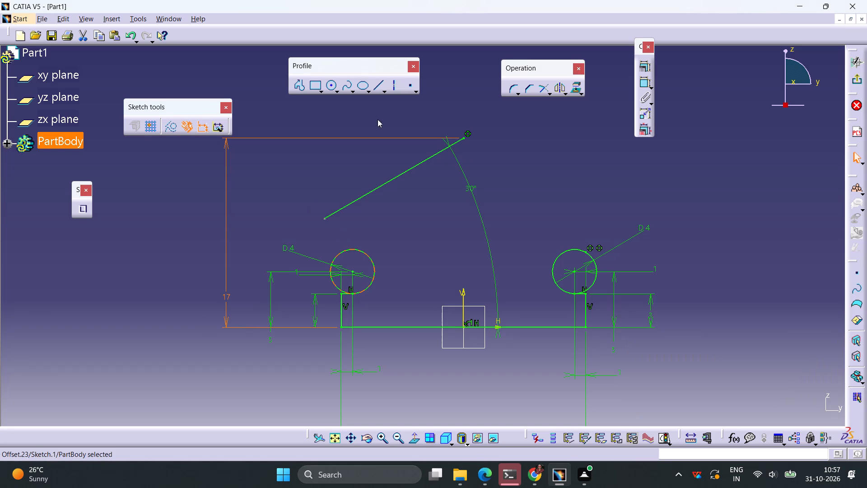
Draw a line crossing the inclined line near its lower end, sloping down past the left circle to about H -6.3, V 5.6 mm.
{"action": "left_click", "coordinate": [375, 86]}
{"action": "left_click", "coordinate": [320, 179]}
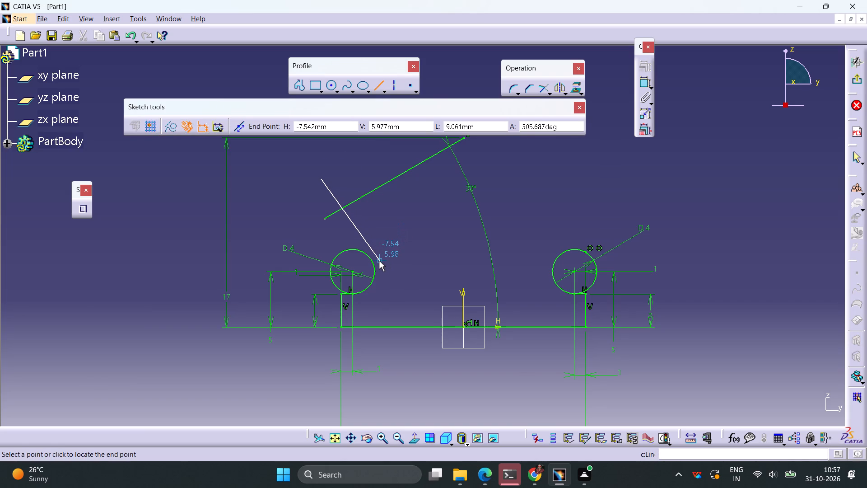
{"action": "left_click", "coordinate": [394, 265]}
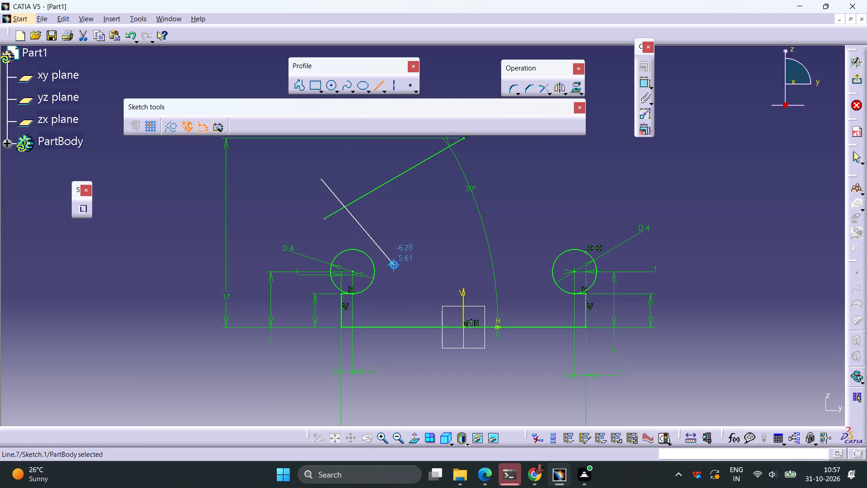
Constrain the new crossing line perpendicular to the 30-degree inclined line.
{"action": "left_click", "coordinate": [364, 196], "text": "ctrl"}
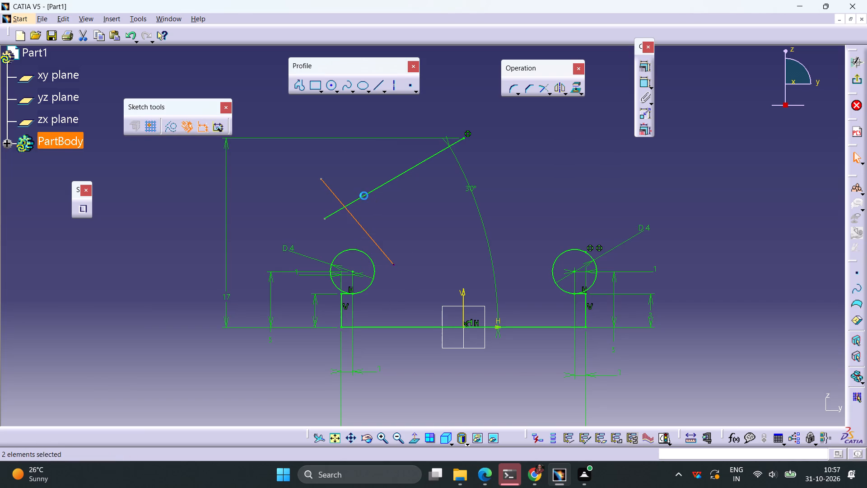
{"action": "left_click", "coordinate": [648, 65]}
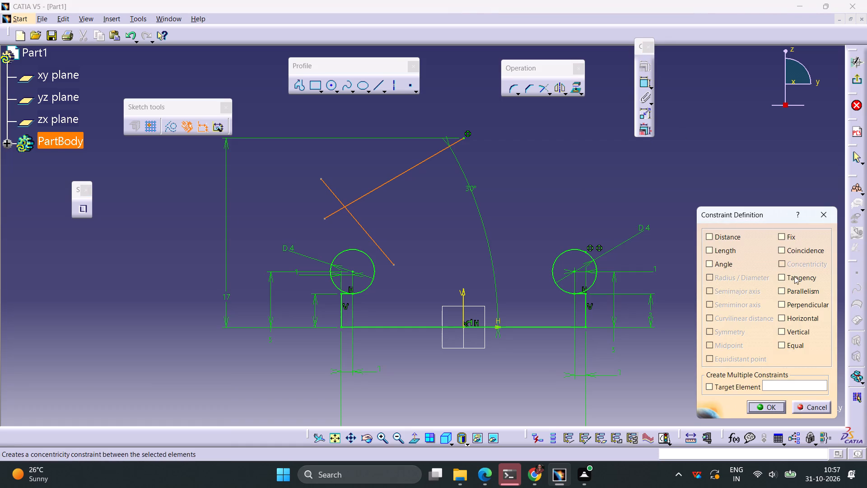
{"action": "left_click", "coordinate": [796, 303]}
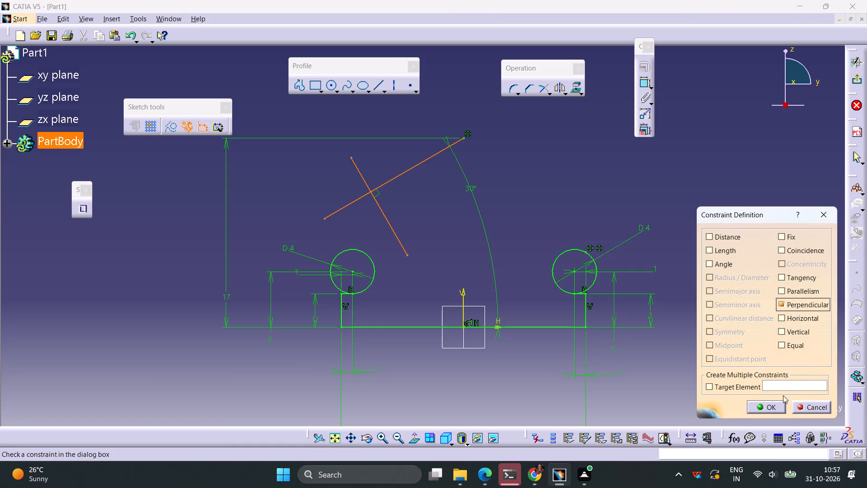
{"action": "left_click", "coordinate": [771, 406]}
Constrain the perpendicular line tangent to the left circle.
{"action": "left_click", "coordinate": [397, 236]}
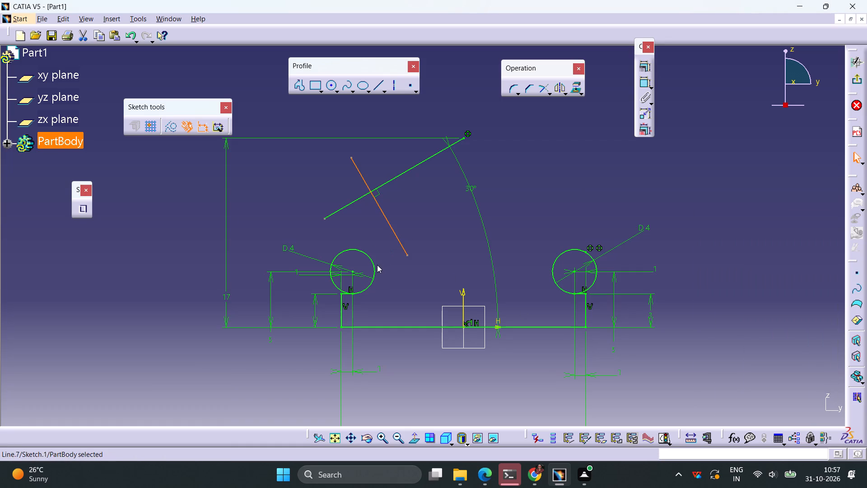
{"action": "left_click", "coordinate": [374, 266], "text": "ctrl"}
{"action": "left_click", "coordinate": [643, 65]}
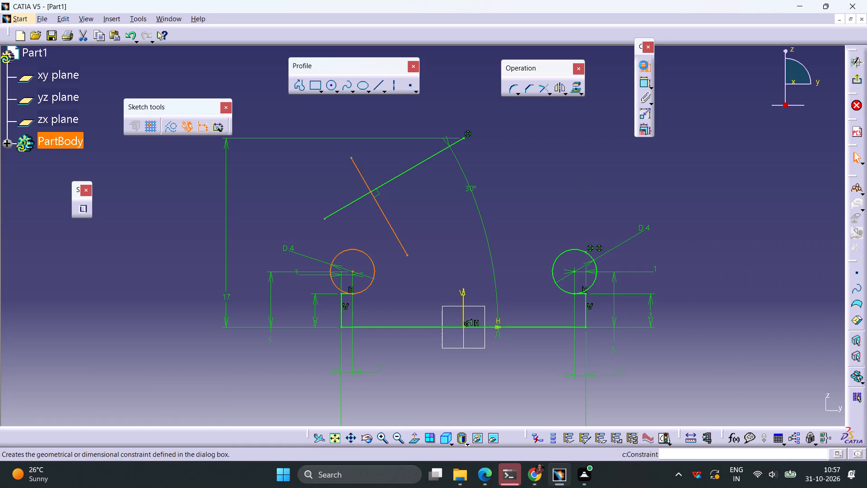
{"action": "left_click", "coordinate": [795, 279]}
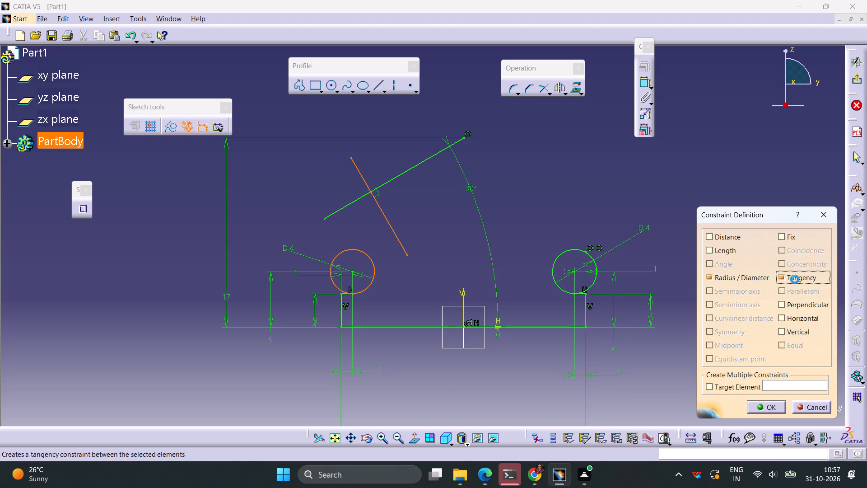
{"action": "left_click", "coordinate": [763, 406]}
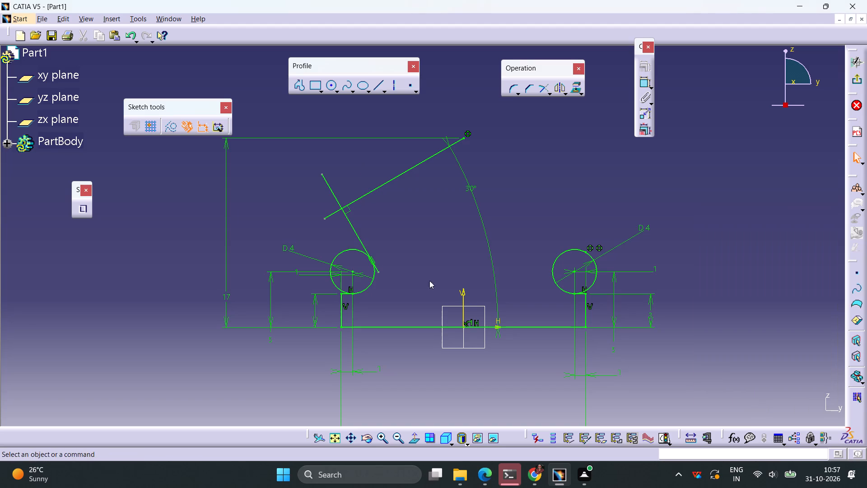
Make the tangent line's lower endpoint coincident with the left circle.
{"action": "left_click", "coordinate": [379, 273]}
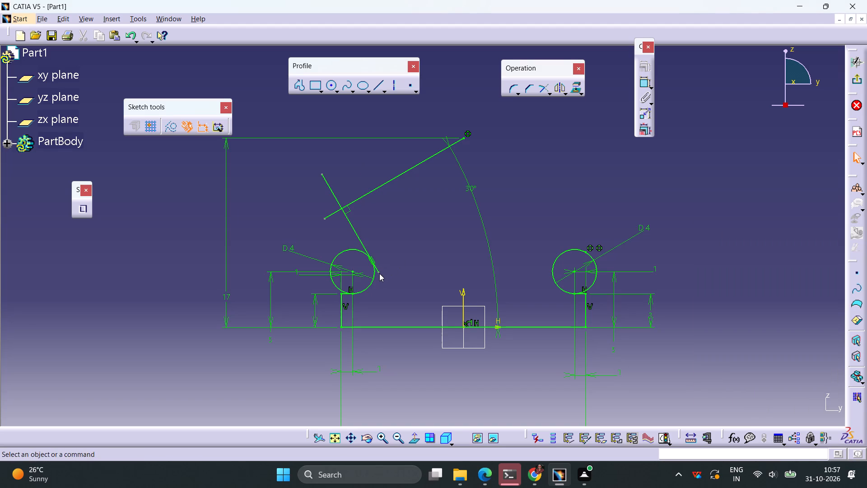
{"action": "left_click", "coordinate": [379, 269]}
{"action": "left_click", "coordinate": [382, 270]}
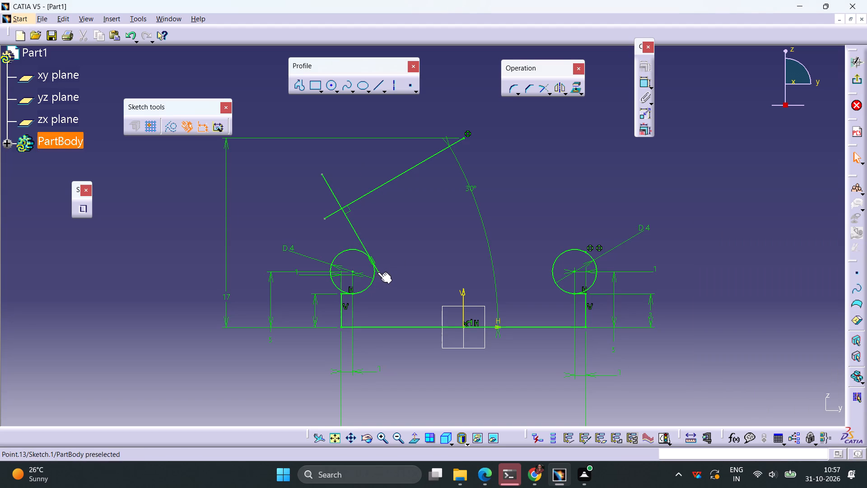
{"action": "left_click", "coordinate": [378, 272]}
{"action": "left_click", "coordinate": [373, 273], "text": "ctrl"}
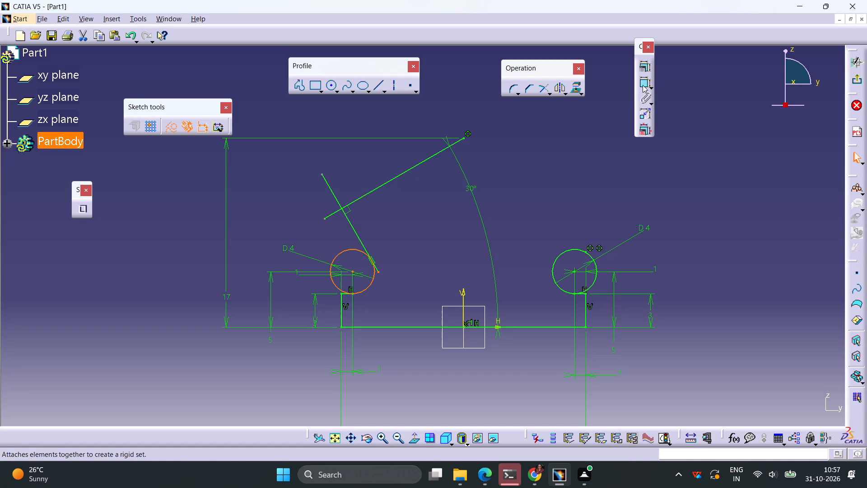
{"action": "left_click", "coordinate": [645, 69]}
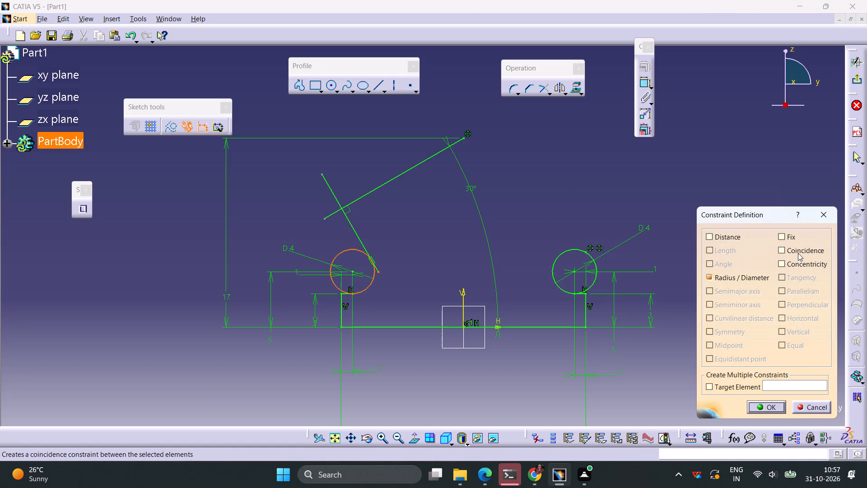
{"action": "left_click", "coordinate": [799, 253]}
{"action": "left_click", "coordinate": [767, 404]}
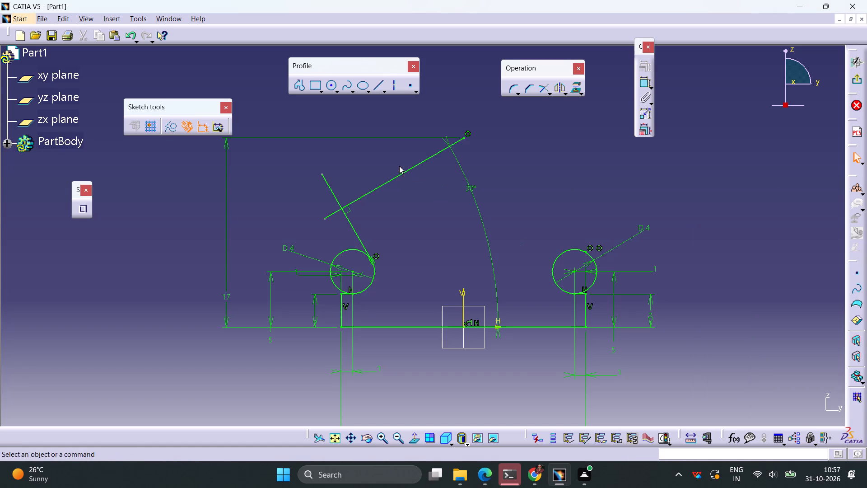
Make the tangent line's upper endpoint coincident with the 30-degree inclined line.
{"action": "left_click", "coordinate": [324, 174]}
{"action": "left_click", "coordinate": [363, 196], "text": "ctrl"}
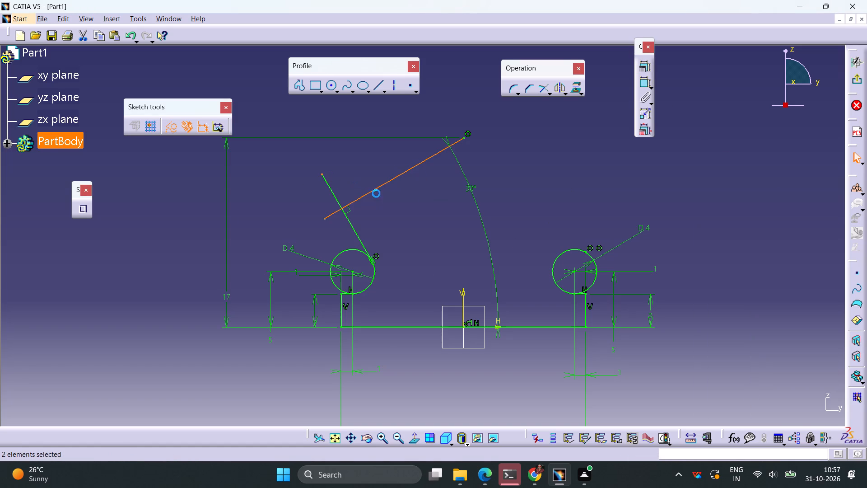
{"action": "left_click", "coordinate": [644, 70]}
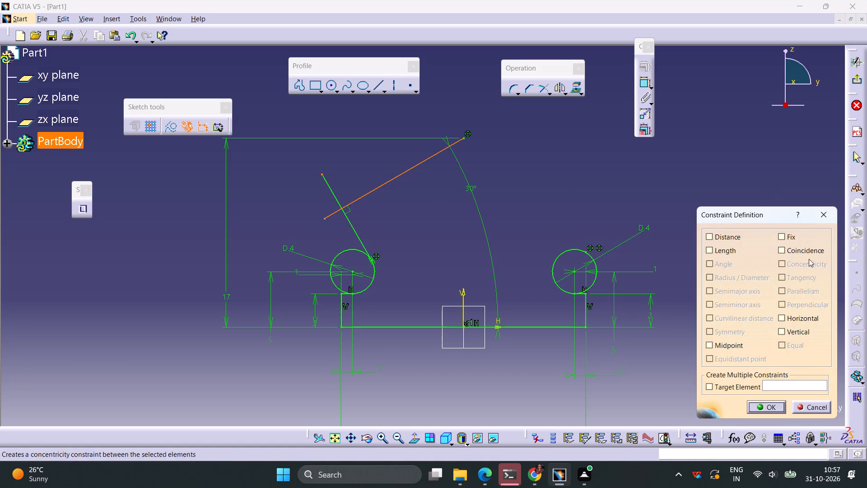
{"action": "left_click", "coordinate": [803, 249]}
{"action": "left_click", "coordinate": [773, 402]}
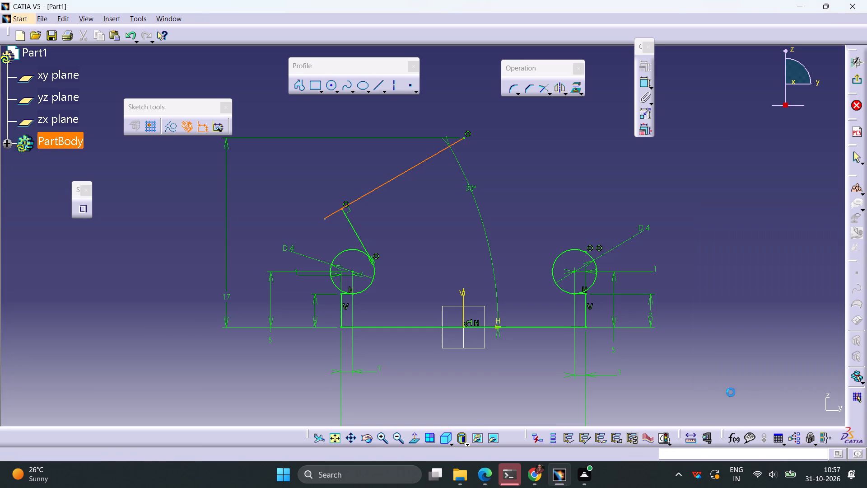
Make the inclined line's lower endpoint coincident with the perpendicular line so the two meet at a corner.
{"action": "left_click", "coordinate": [324, 218]}
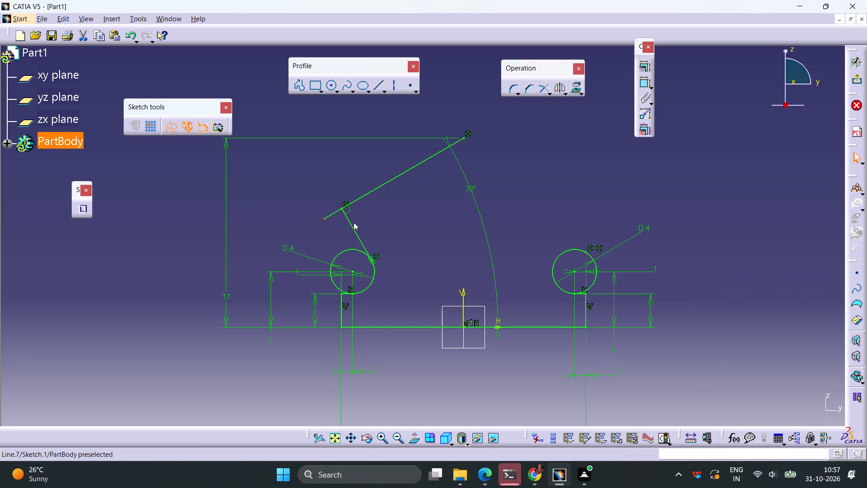
{"action": "left_click", "coordinate": [349, 222], "text": "ctrl"}
{"action": "left_click", "coordinate": [648, 65]}
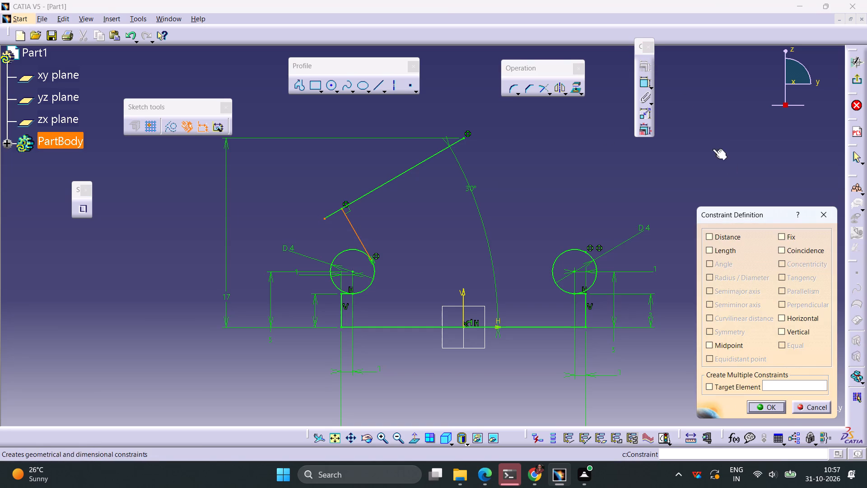
{"action": "left_click", "coordinate": [809, 251]}
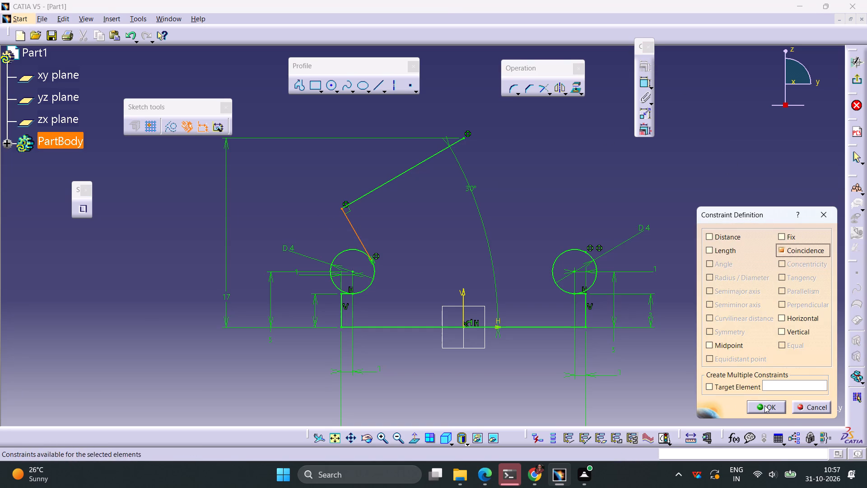
{"action": "left_click", "coordinate": [768, 408]}
{"action": "left_click", "coordinate": [552, 179]}
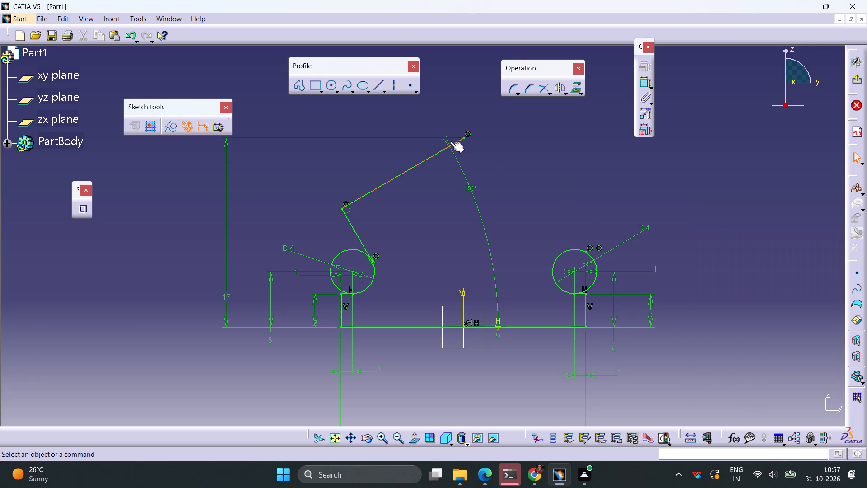
Draw a second inclined line about 15.7 mm long from the apex, sloping down to above the right circle at about 14 degrees.
{"action": "left_click", "coordinate": [378, 85]}
{"action": "middle_click_drag", "start_coordinate": [499, 172], "coordinate": [465, 212]}
{"action": "left_click", "coordinate": [429, 176]}
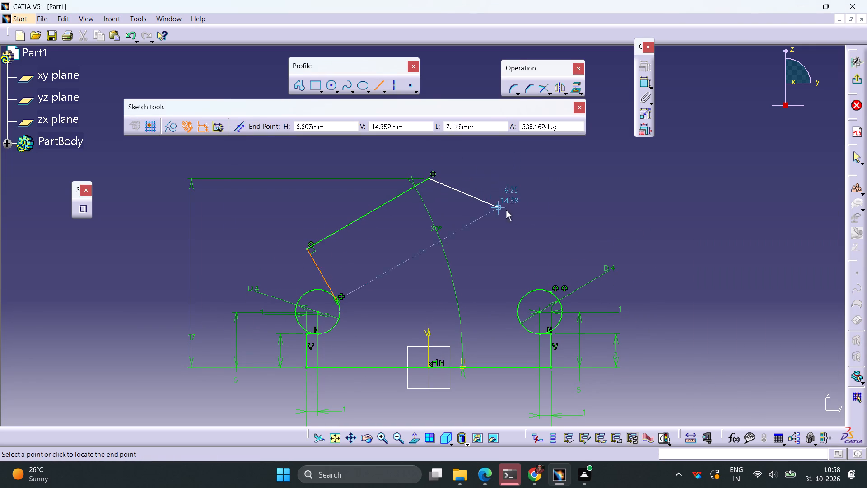
{"action": "left_click", "coordinate": [598, 219]}
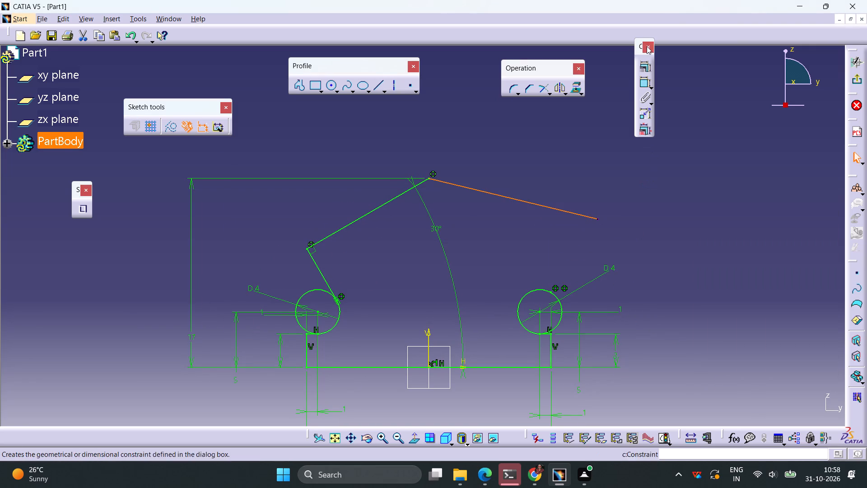
Dimension the angle between the second inclined line and the base line and set it to 30 degrees.
{"action": "left_click", "coordinate": [644, 83]}
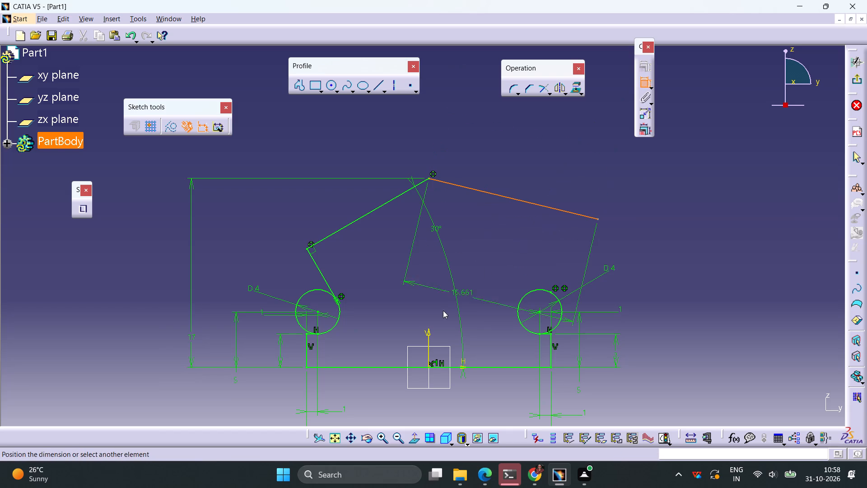
{"action": "left_click", "coordinate": [388, 366]}
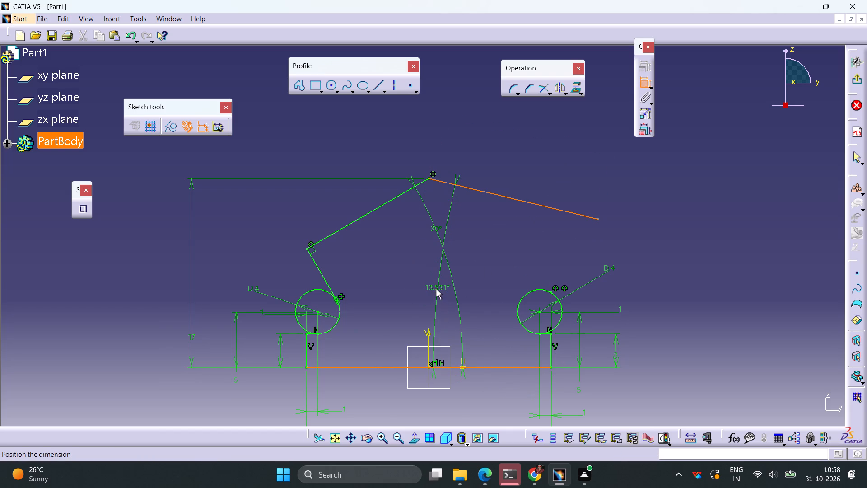
{"action": "left_click", "coordinate": [436, 289]}
{"action": "double_click", "coordinate": [438, 286]}
{"action": "type", "text": "30"}
{"action": "key", "text": "Return"}
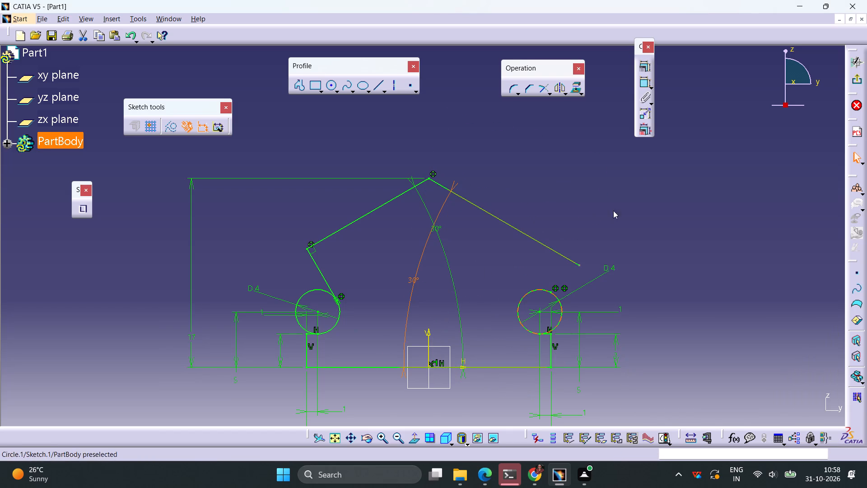
{"action": "left_click", "coordinate": [622, 192]}
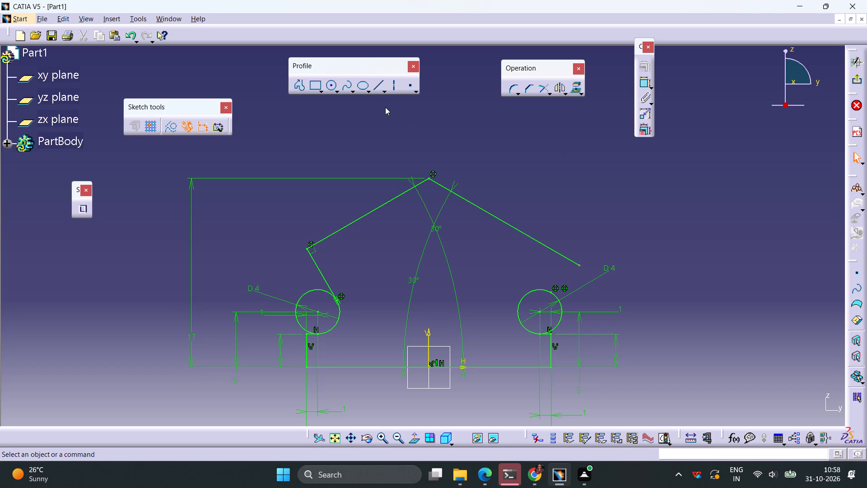
Draw a line about 17 mm long crossing the second inclined line, sloping down to the inner side of the right circle.
{"action": "left_click", "coordinate": [377, 86]}
{"action": "left_click", "coordinate": [594, 175]}
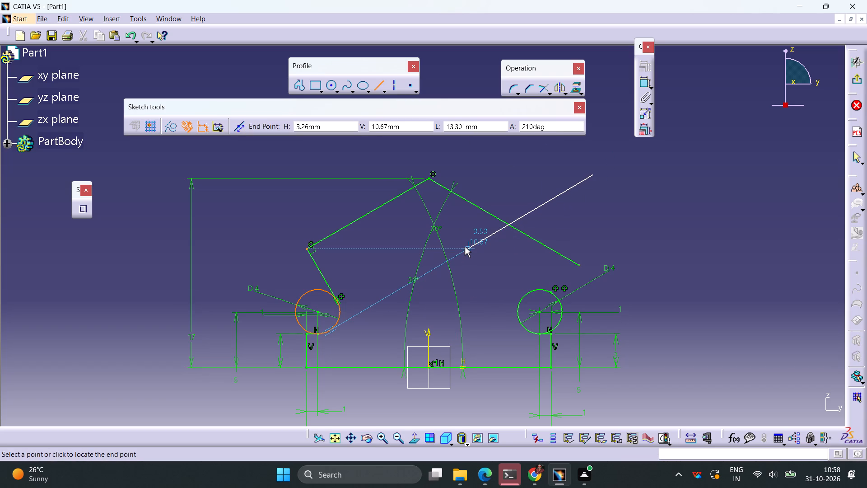
{"action": "left_click", "coordinate": [480, 333]}
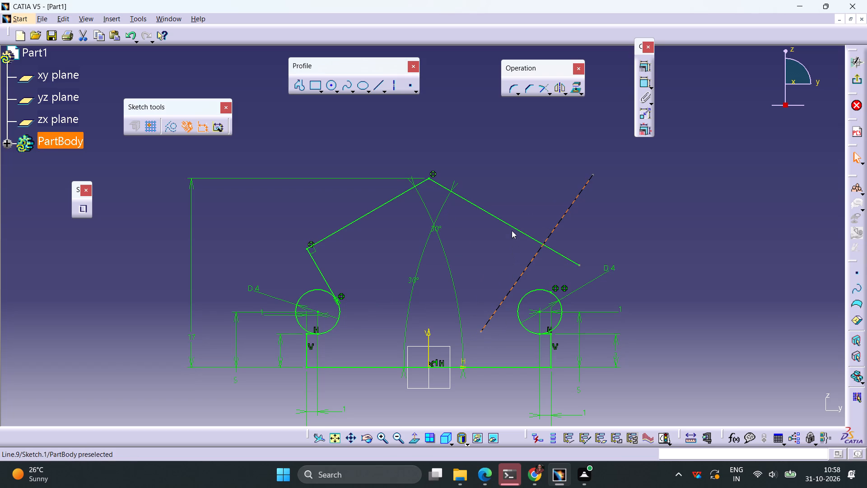
Constrain the crossing line perpendicular to the second inclined line running down from the apex.
{"action": "left_click", "coordinate": [514, 227], "text": "ctrl"}
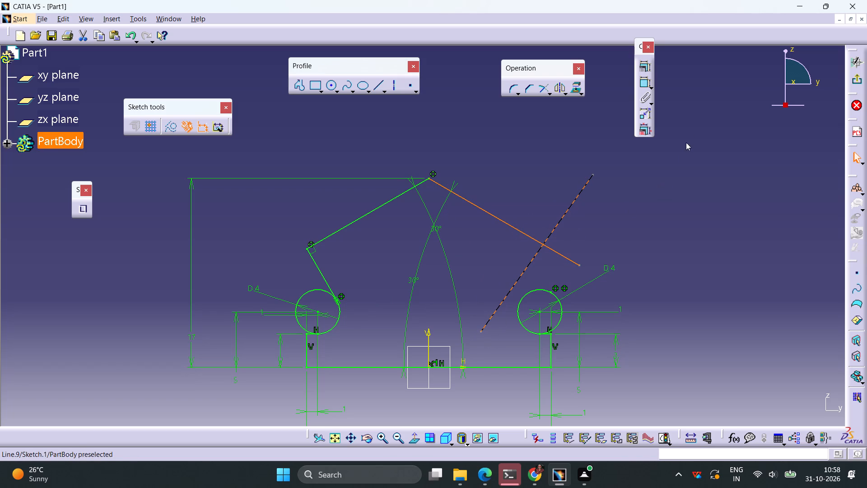
{"action": "left_click", "coordinate": [647, 66]}
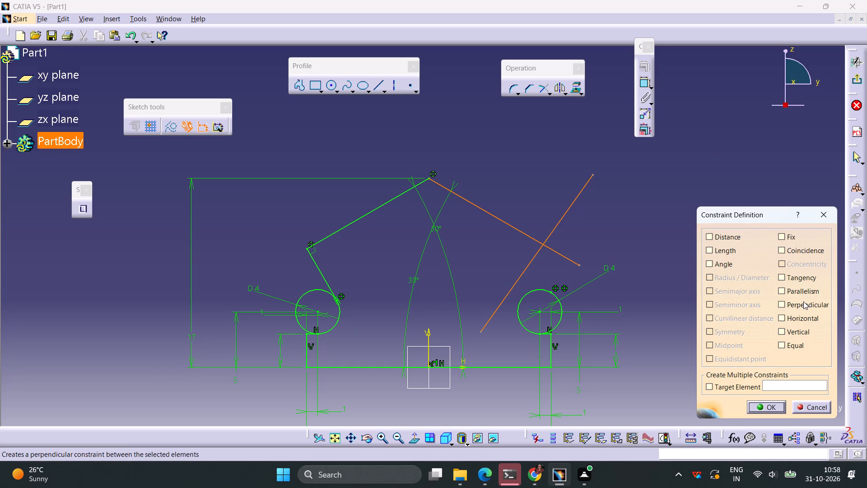
{"action": "left_click", "coordinate": [803, 303]}
{"action": "left_click", "coordinate": [777, 410]}
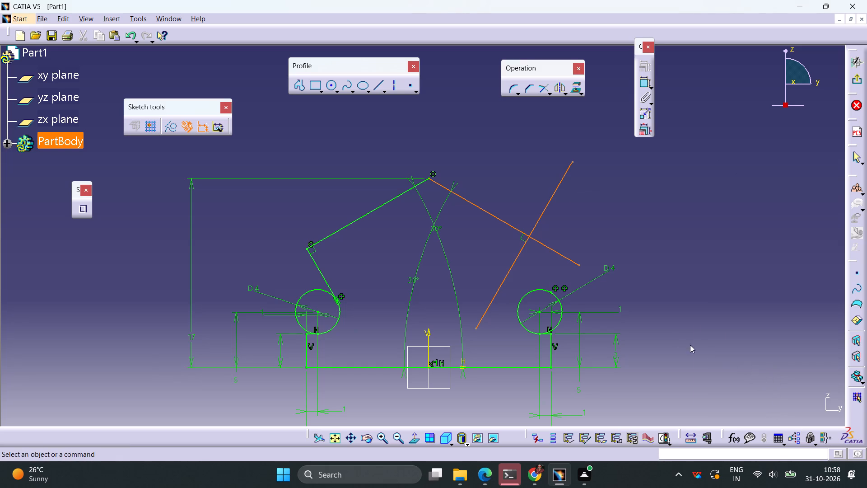
Constrain the crossing perpendicular line tangent to the 4 mm circle on the same side.
{"action": "left_click", "coordinate": [513, 268]}
{"action": "left_click", "coordinate": [520, 298], "text": "ctrl"}
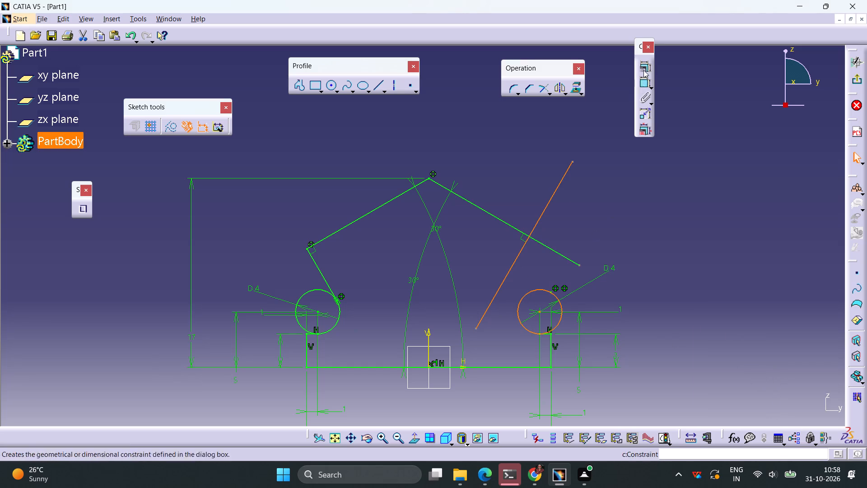
{"action": "left_click", "coordinate": [643, 69]}
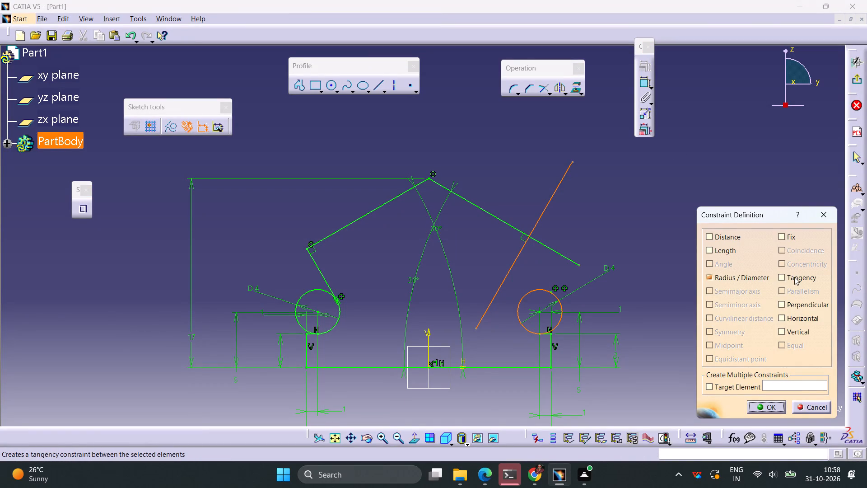
{"action": "left_click", "coordinate": [794, 277]}
{"action": "left_click", "coordinate": [772, 406]}
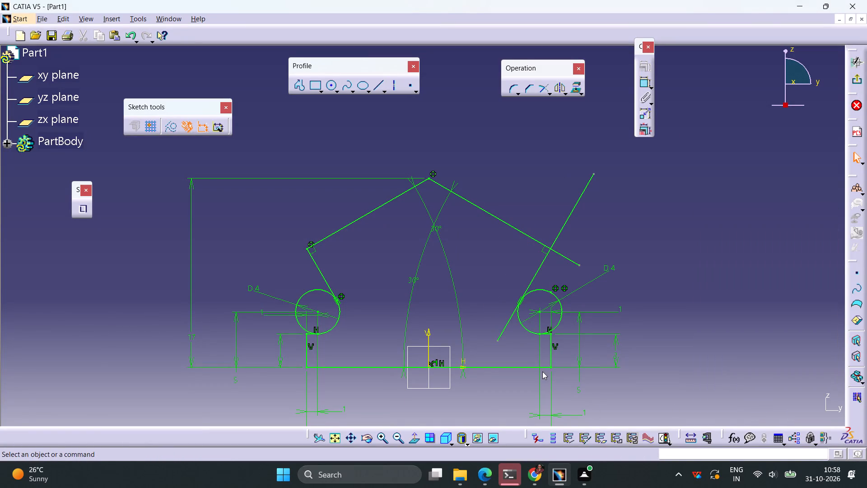
Make the tangent line's lower endpoint coincident with the 4 mm circle so the line ends on it.
{"action": "left_click", "coordinate": [498, 342]}
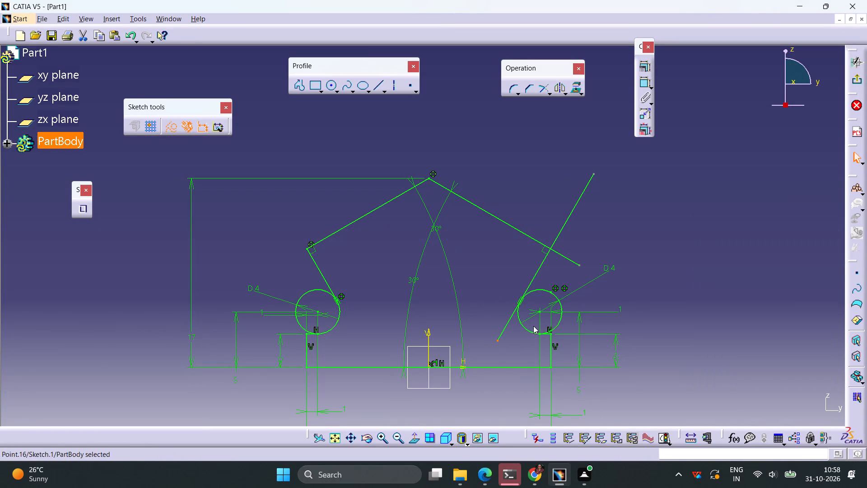
{"action": "left_click", "coordinate": [523, 327], "text": "ctrl"}
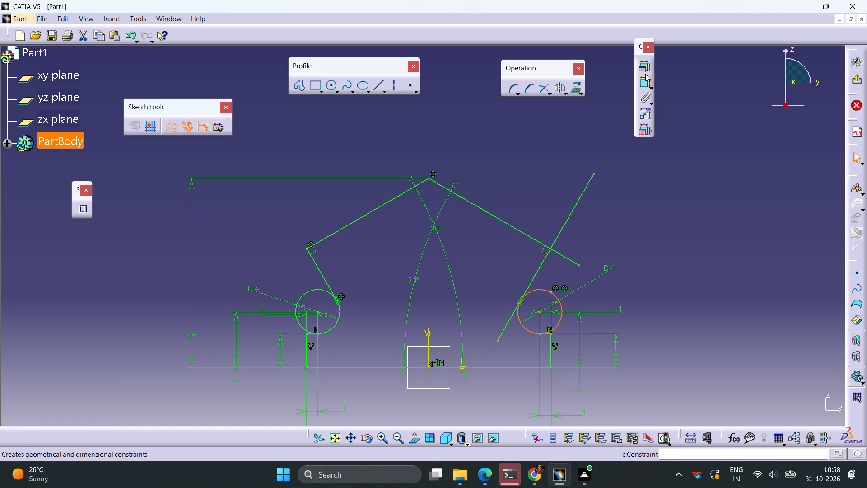
{"action": "left_click", "coordinate": [644, 68]}
{"action": "left_click", "coordinate": [797, 251]}
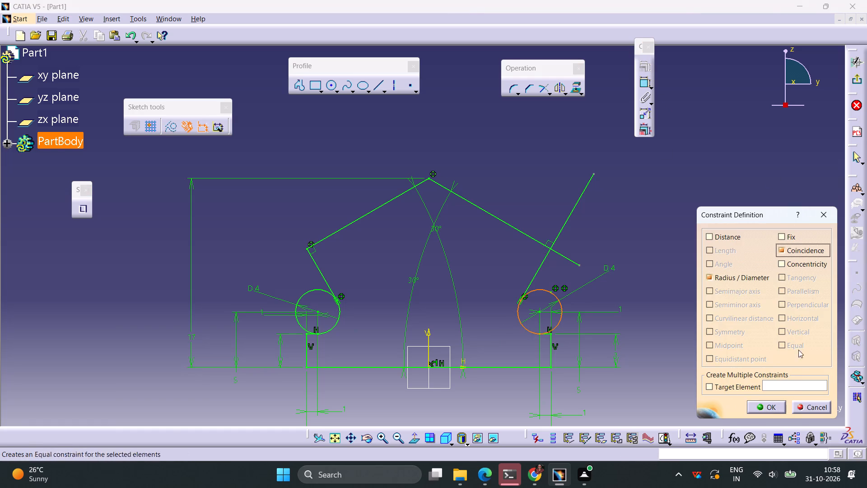
{"action": "left_click", "coordinate": [770, 410]}
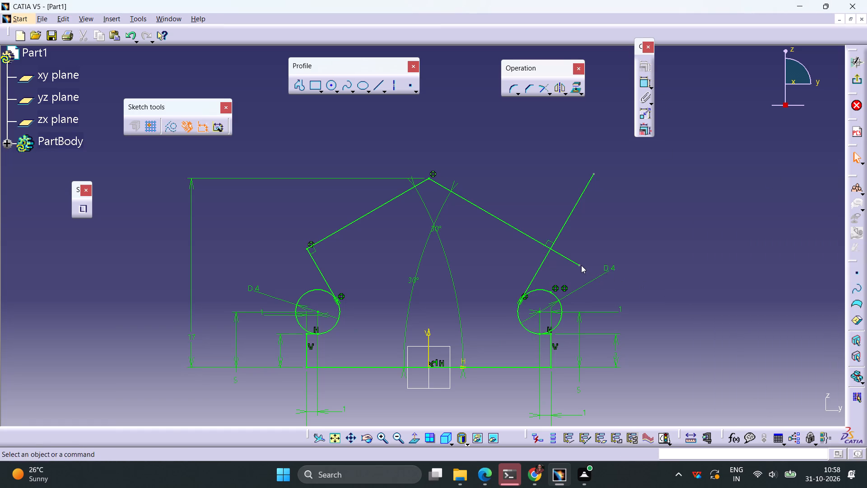
Make the second inclined line's lower endpoint coincident with the perpendicular tangent line.
{"action": "left_click", "coordinate": [579, 265]}
{"action": "left_click", "coordinate": [543, 264], "text": "ctrl"}
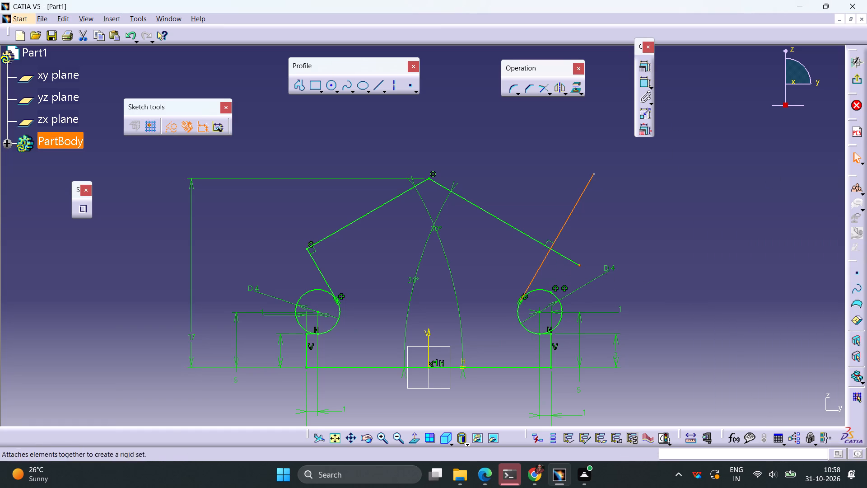
{"action": "left_click", "coordinate": [645, 67]}
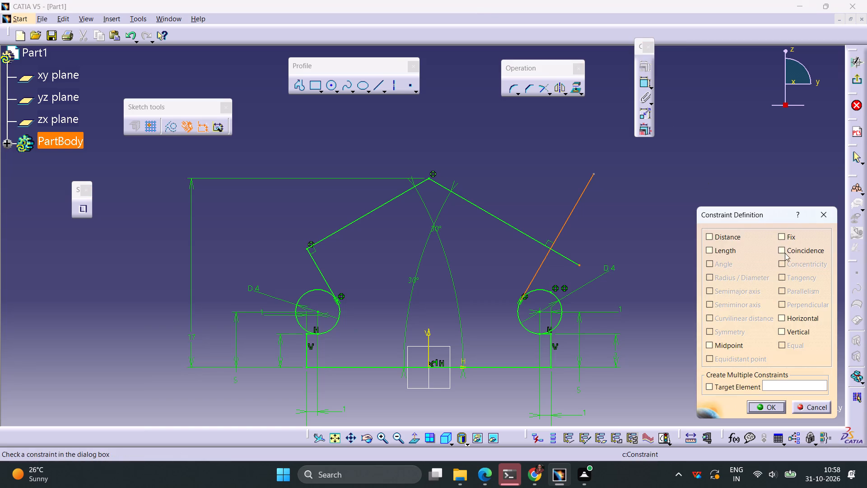
{"action": "left_click", "coordinate": [785, 253]}
{"action": "left_click", "coordinate": [778, 403]}
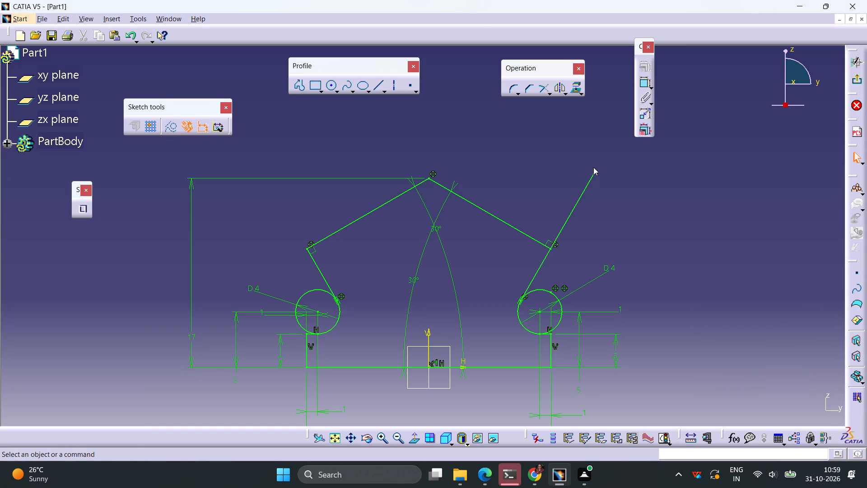
Make the perpendicular line's upper endpoint coincident with the second inclined line so both meet at a corner.
{"action": "left_click", "coordinate": [594, 172]}
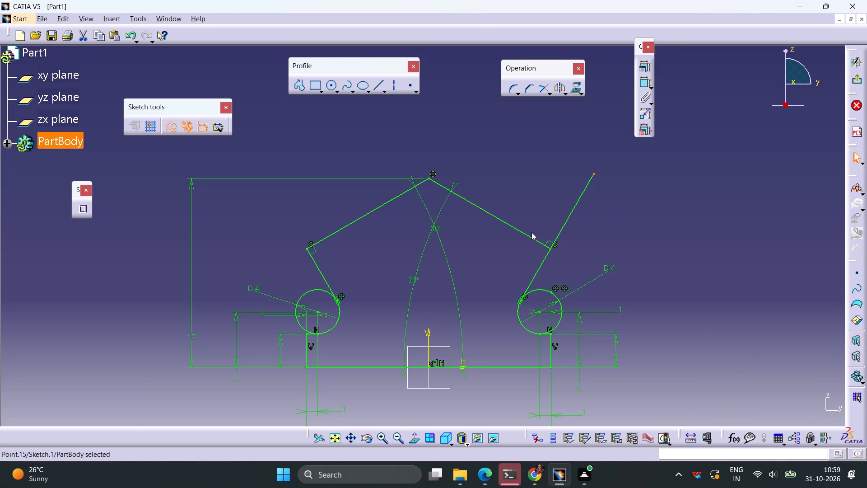
{"action": "left_click", "coordinate": [525, 232], "text": "ctrl"}
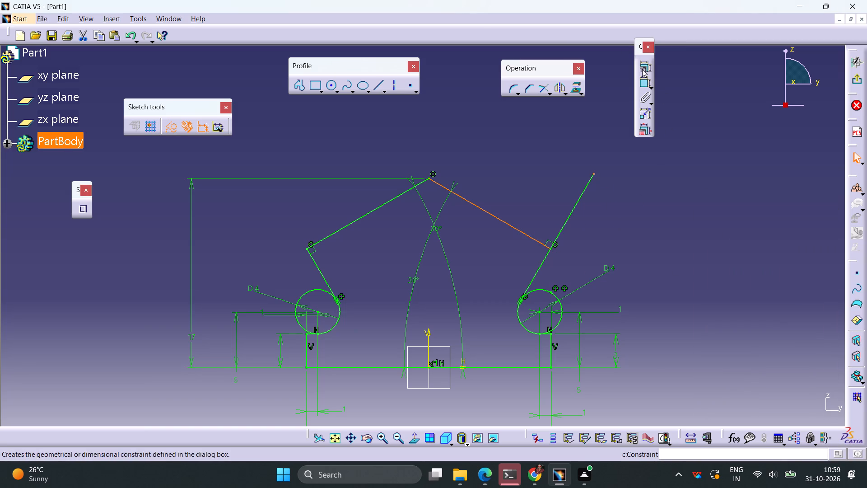
{"action": "left_click", "coordinate": [642, 69]}
{"action": "left_click", "coordinate": [797, 253]}
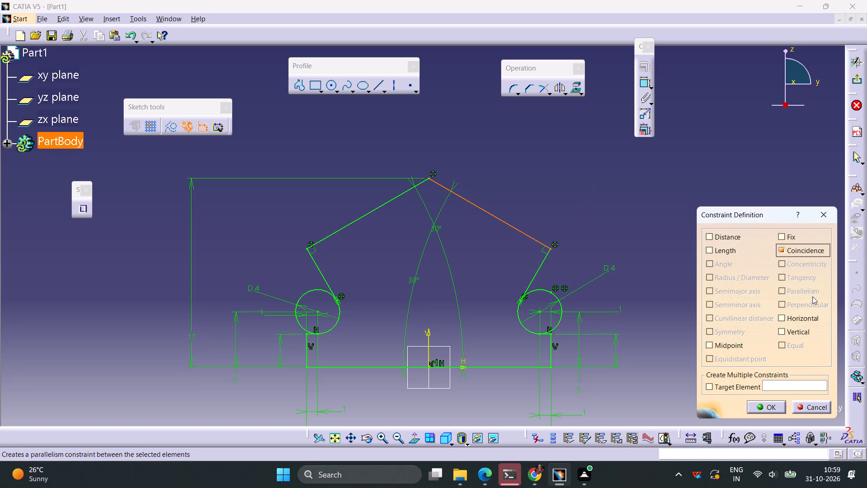
{"action": "left_click", "coordinate": [761, 403]}
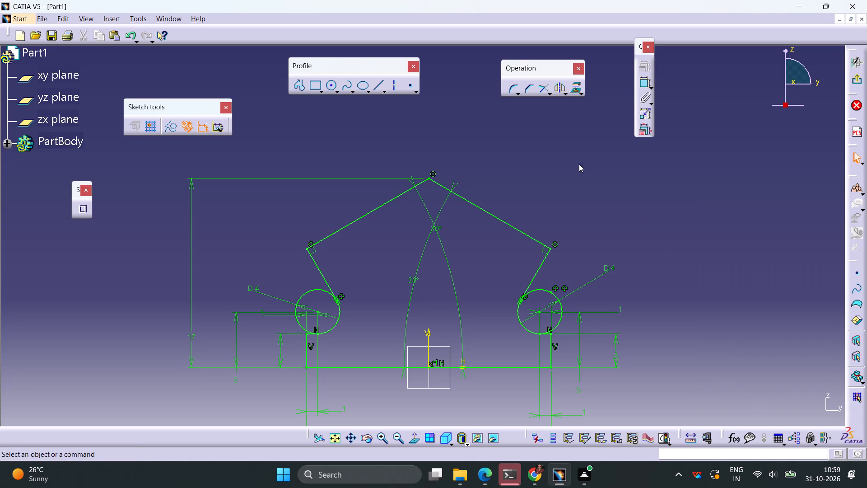
Quick Trim the outer portions of both 4 mm circles, leaving only the inner arcs joining the legs and base.
{"action": "left_click", "coordinate": [550, 92]}
{"action": "left_click", "coordinate": [597, 105]}
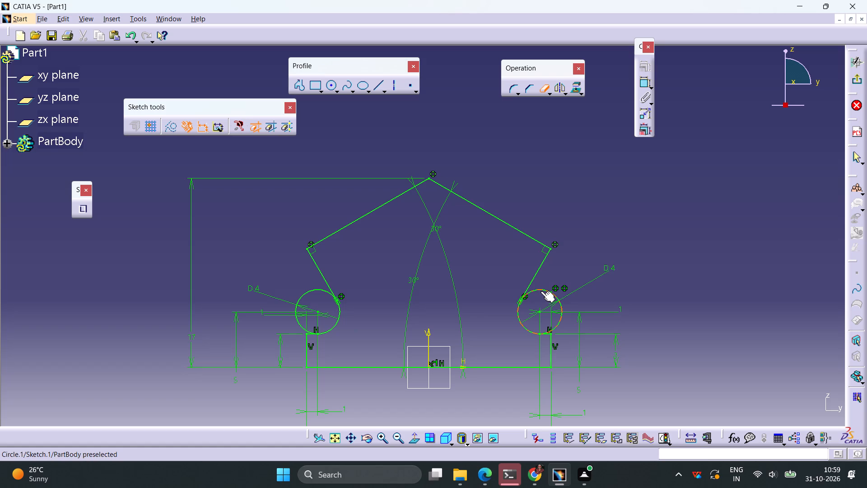
{"action": "left_click", "coordinate": [541, 291]}
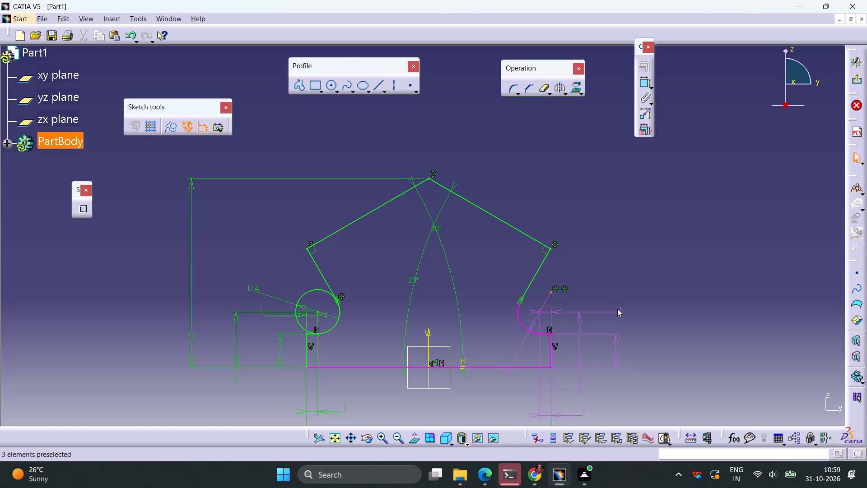
{"action": "left_click", "coordinate": [543, 90]}
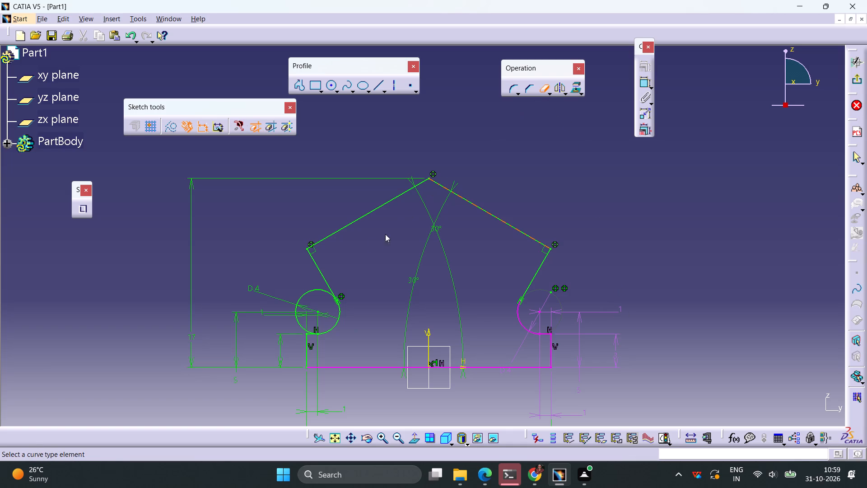
{"action": "left_click", "coordinate": [310, 294]}
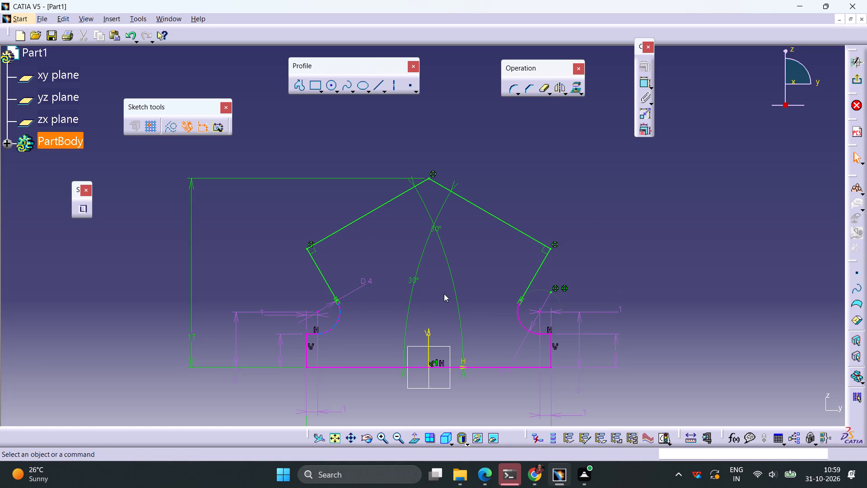
Delete the redundant 1 mm length dimension beside each of the two trimmed arcs.
{"action": "left_click", "coordinate": [622, 310]}
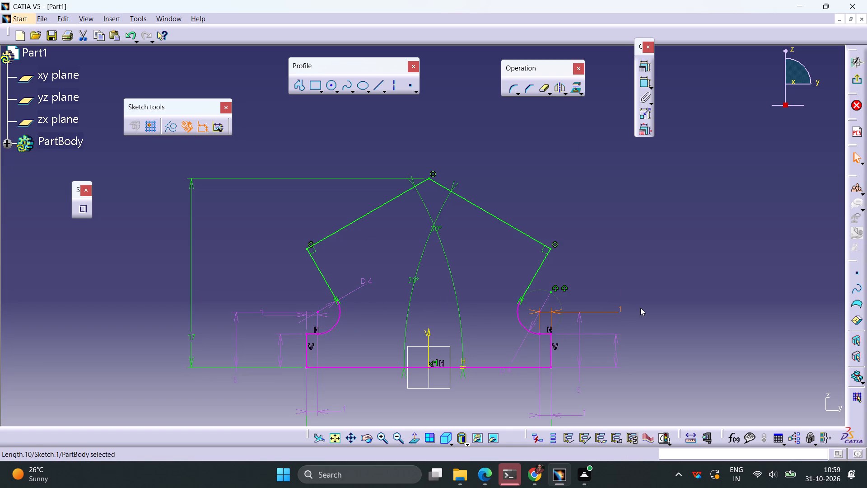
{"action": "key", "text": "Delete"}
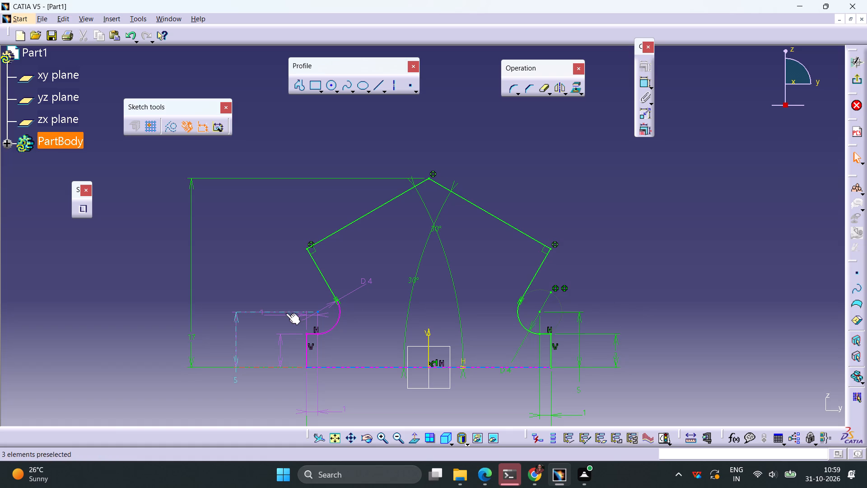
{"action": "left_click", "coordinate": [270, 316]}
{"action": "key", "text": "Delete"}
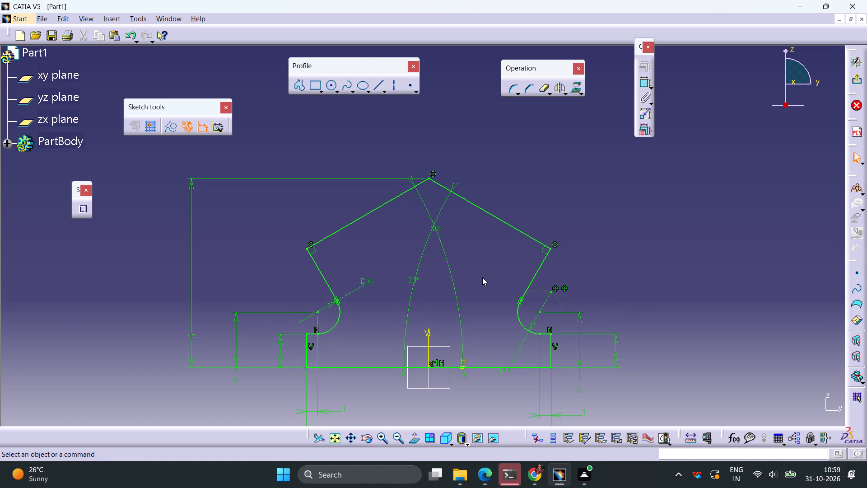
Exit the sketch and pad the profile with a length of 7.5 mm and mirrored extent.
{"action": "left_click", "coordinate": [857, 78]}
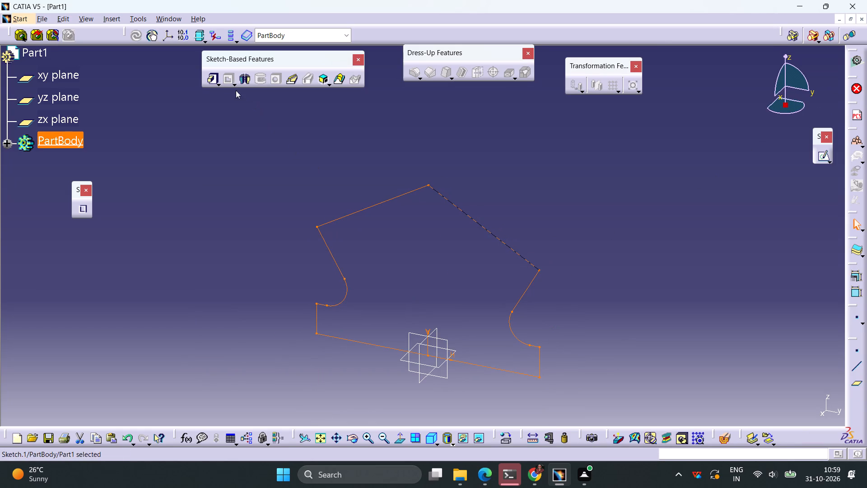
{"action": "left_click", "coordinate": [214, 80]}
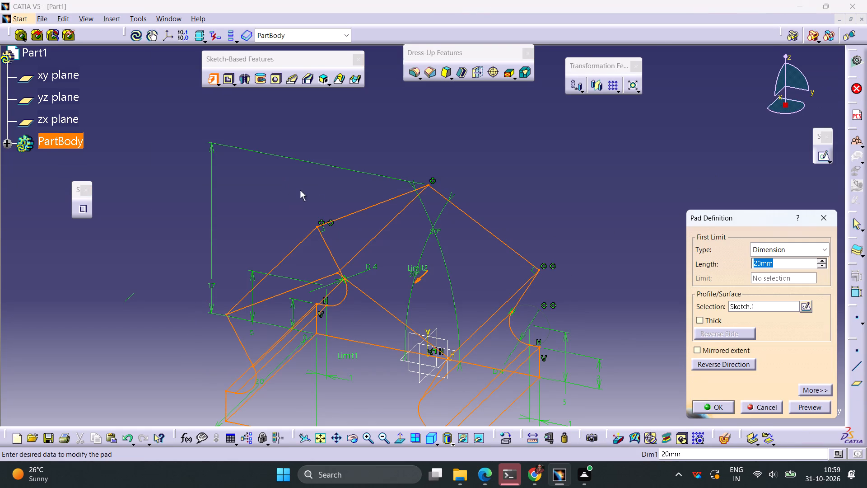
{"action": "left_click", "coordinate": [713, 347]}
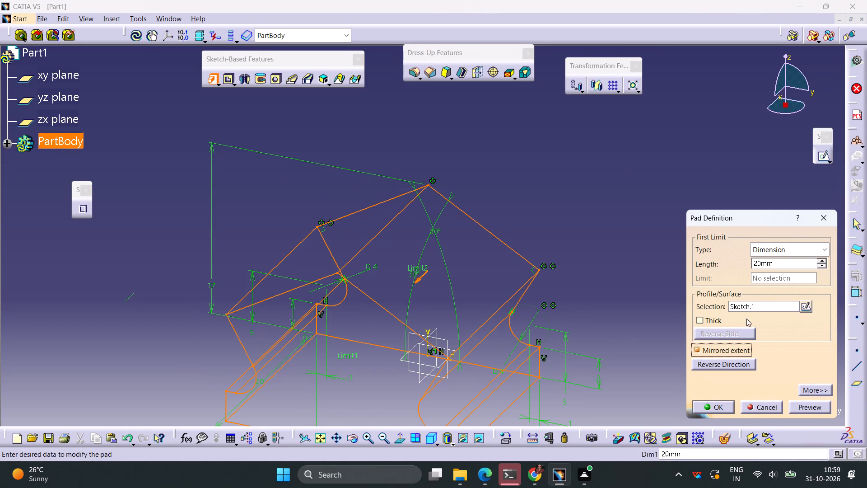
{"action": "left_click_drag", "start_coordinate": [778, 263], "coordinate": [722, 263]}
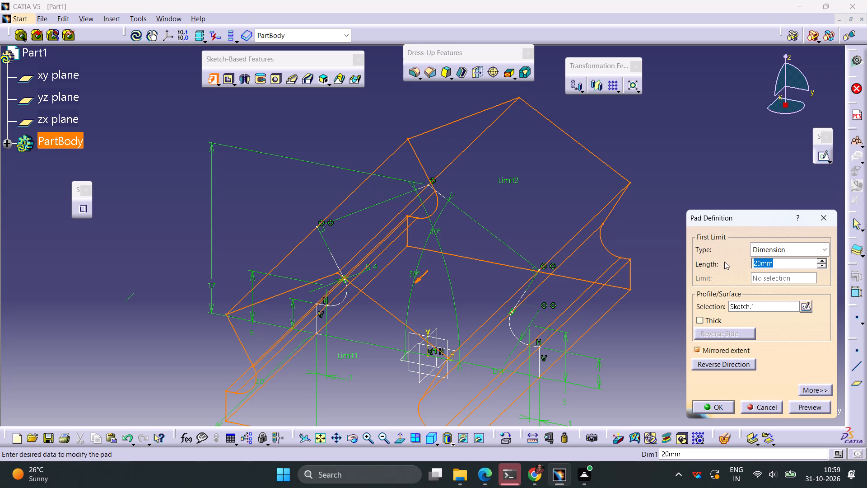
{"action": "type", "text": "7.5"}
{"action": "key", "text": "Return"}
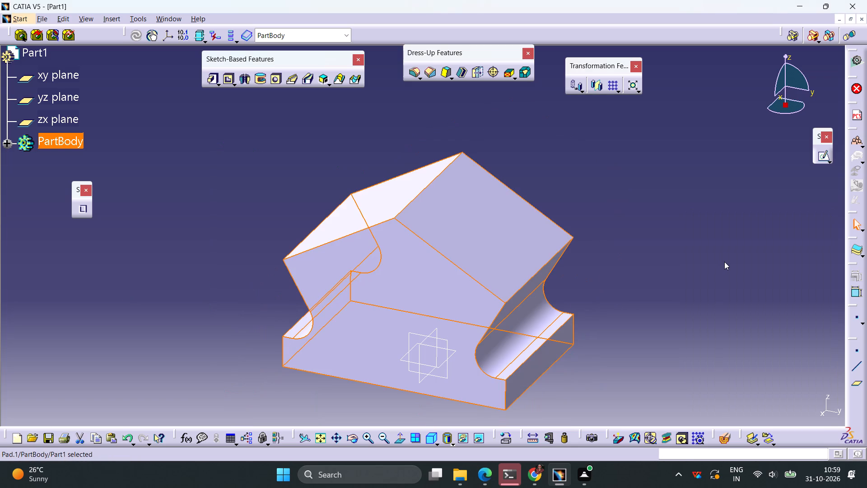
{"action": "left_click", "coordinate": [709, 266]}
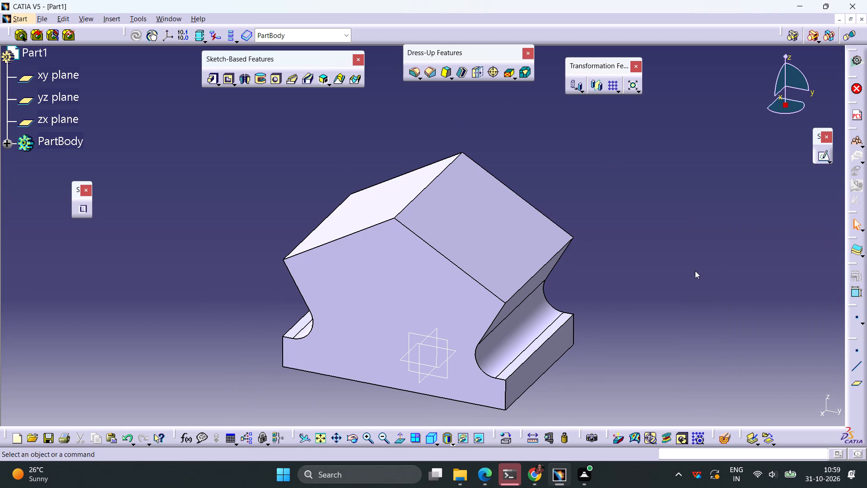
On the pad's rear end face, start a sketch and draw a circle centred on the vertical axis, midway up the profile.
{"action": "middle_click_drag", "start_coordinate": [692, 271], "coordinate": [336, 280]}
{"action": "right_click_drag", "start_coordinate": [692, 271], "coordinate": [336, 280]}
{"action": "left_click", "coordinate": [490, 262]}
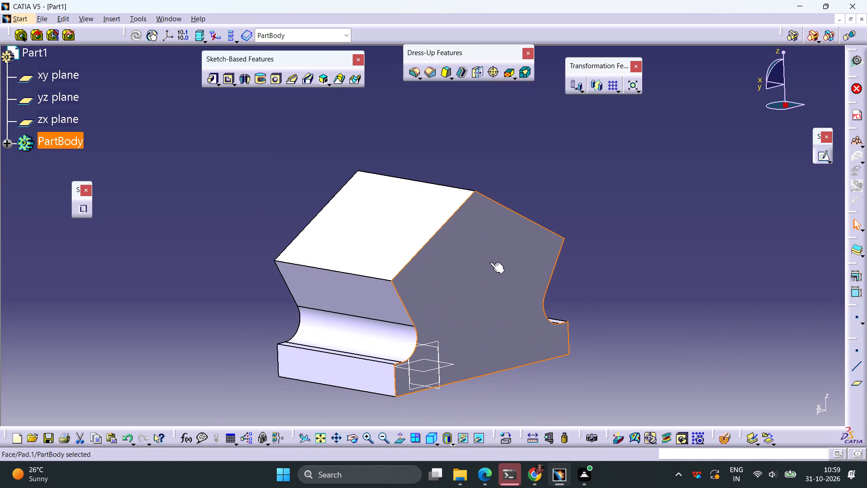
{"action": "left_click", "coordinate": [819, 157]}
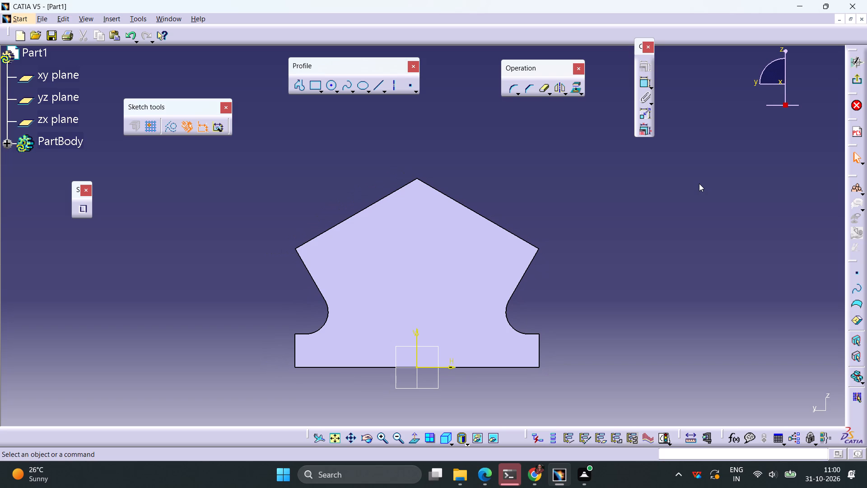
{"action": "left_click", "coordinate": [328, 85]}
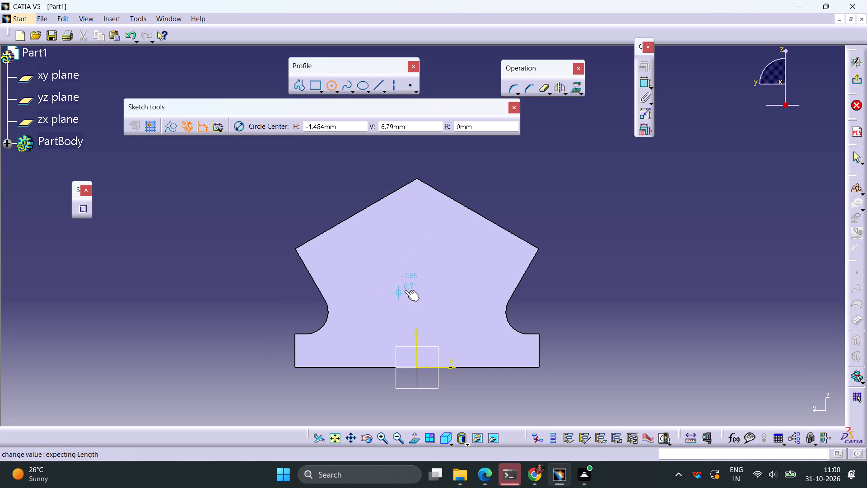
{"action": "left_click", "coordinate": [419, 270]}
{"action": "left_click", "coordinate": [434, 263]}
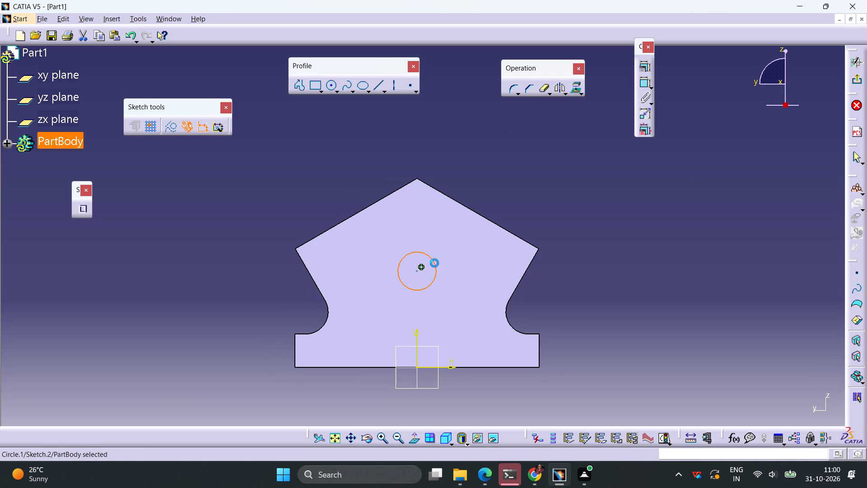
{"action": "left_click", "coordinate": [683, 168]}
Dimension the circle centre's height above the profile's bottom edge and set it to 7.5 mm.
{"action": "left_click", "coordinate": [642, 80]}
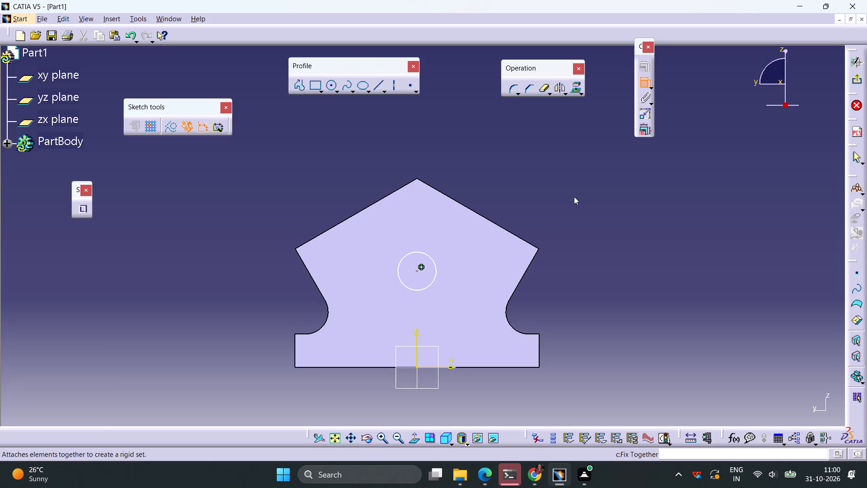
{"action": "left_click", "coordinate": [418, 269]}
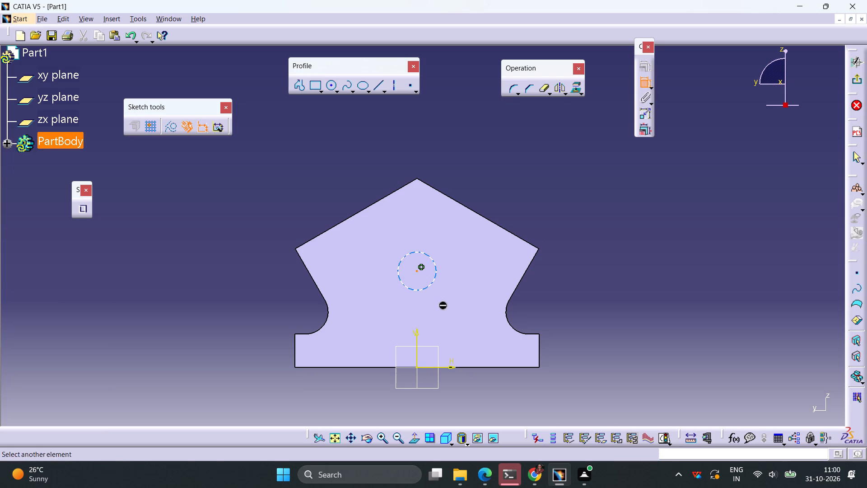
{"action": "left_click", "coordinate": [485, 369]}
{"action": "left_click", "coordinate": [483, 384]}
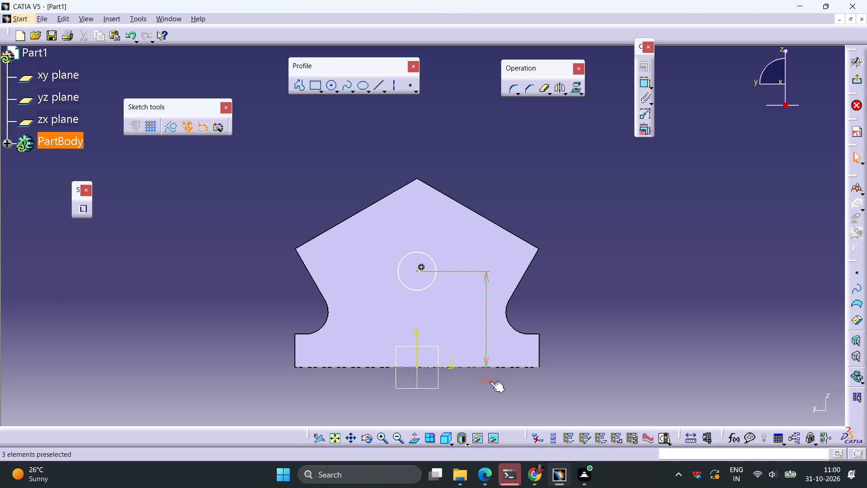
{"action": "double_click", "coordinate": [490, 381]}
{"action": "type", "text": "7.5"}
{"action": "key", "text": "Return"}
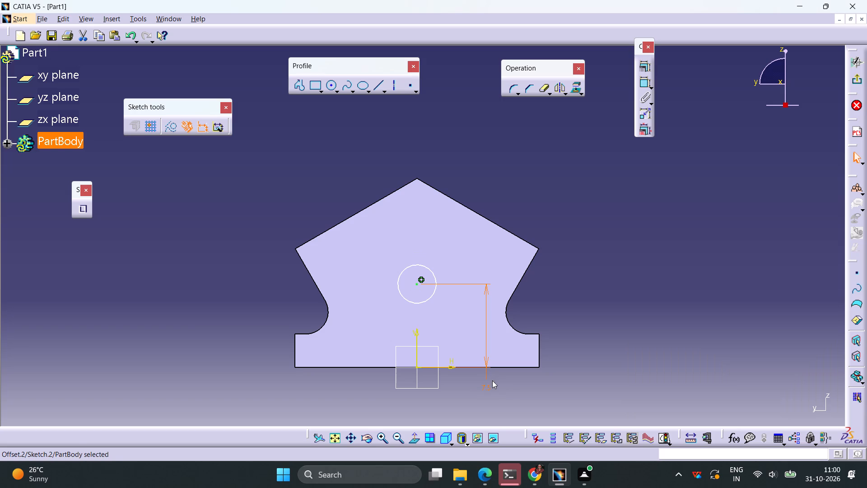
Dimension the circle's diameter and set it to 9.5 mm.
{"action": "left_click", "coordinate": [642, 83]}
{"action": "left_click", "coordinate": [435, 271]}
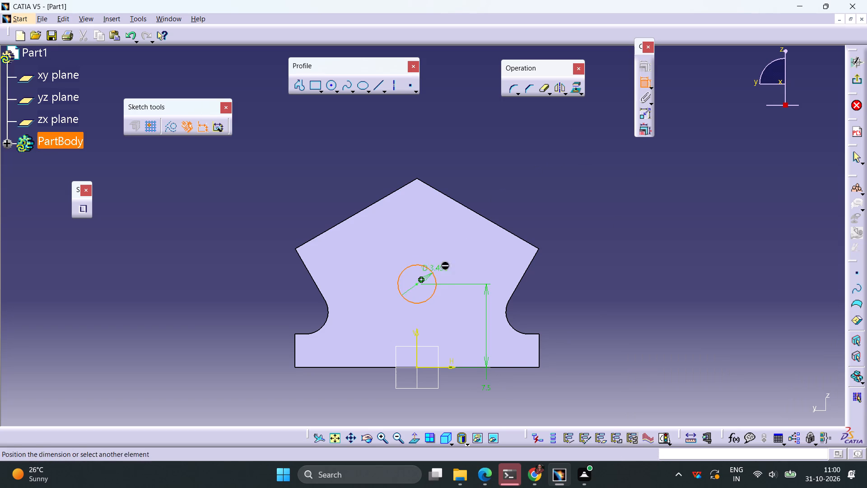
{"action": "left_click", "coordinate": [533, 210]}
{"action": "double_click", "coordinate": [541, 205]}
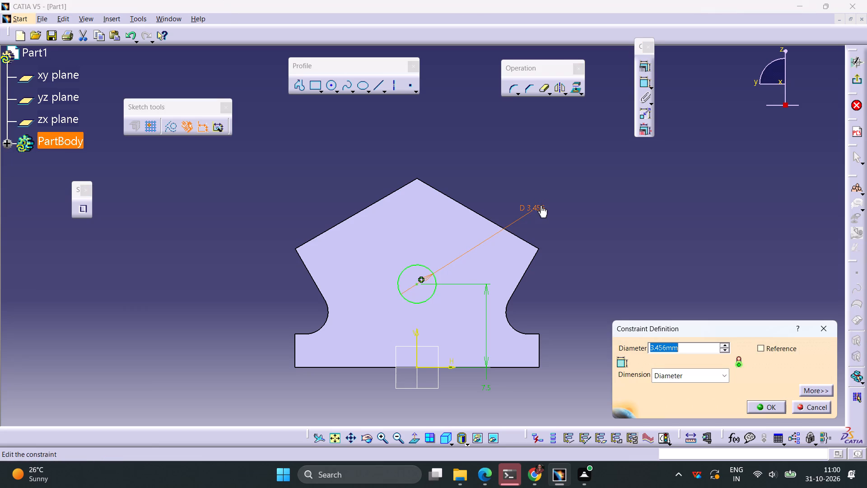
{"action": "type", "text": "9.5"}
{"action": "key", "text": "Return"}
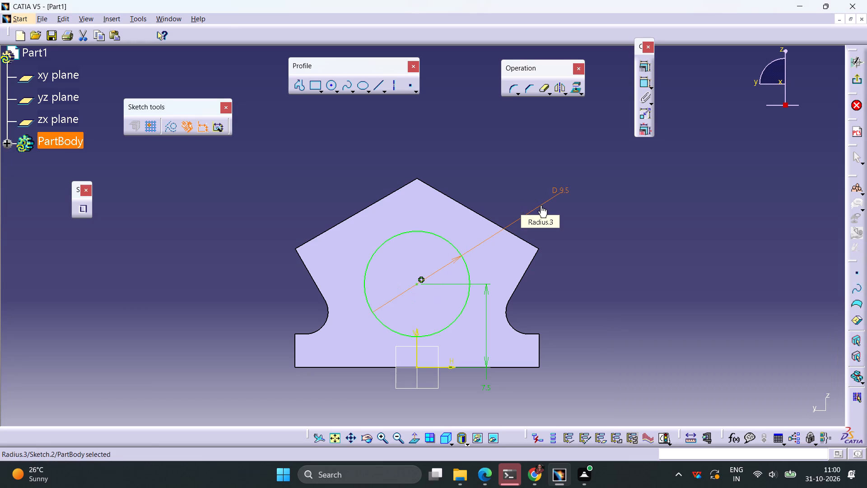
Exit the sketch and pad the circle 6.5 mm outward from the end face as a round boss.
{"action": "left_click", "coordinate": [855, 78]}
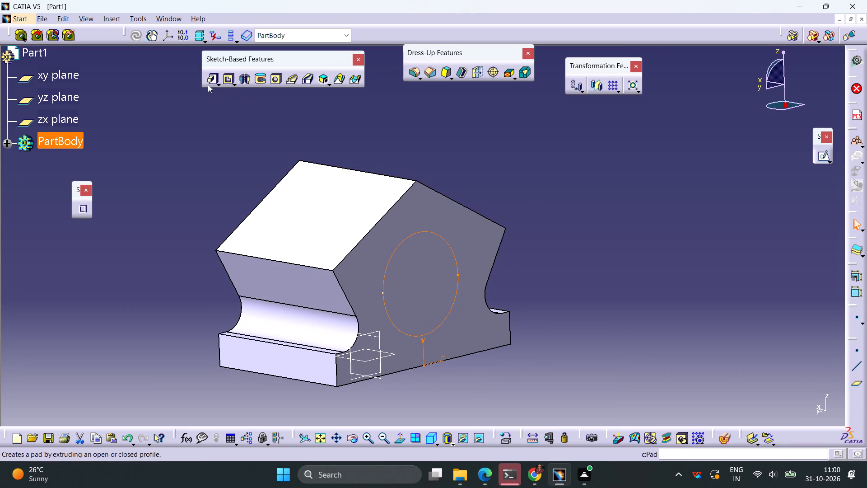
{"action": "left_click", "coordinate": [208, 83]}
{"action": "type", "text": "6.5"}
{"action": "key", "text": "Return"}
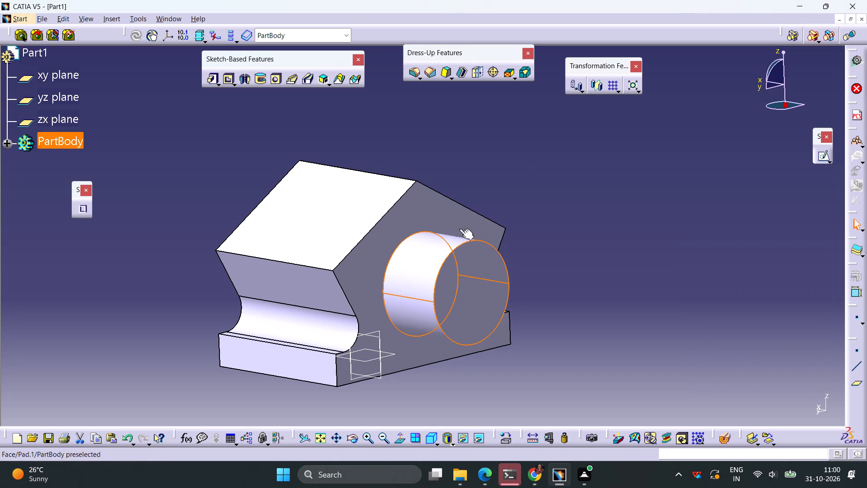
{"action": "left_click", "coordinate": [553, 240]}
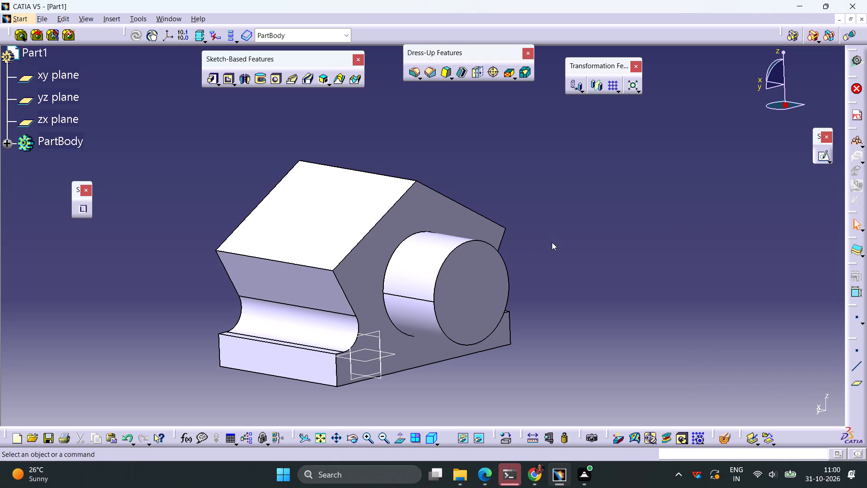
Start a sketch on the flat end face opposite the round boss.
{"action": "middle_click_drag", "start_coordinate": [552, 242], "coordinate": [545, 270], "text": "ctrl"}
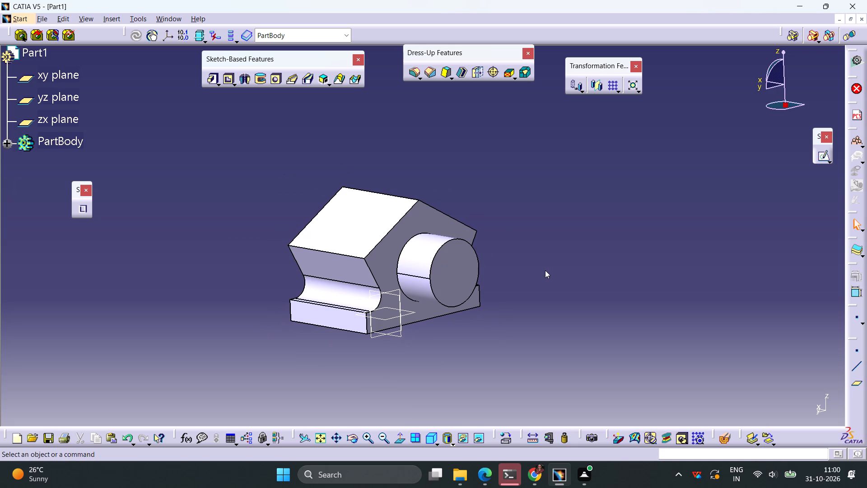
{"action": "middle_click_drag", "start_coordinate": [194, 275], "coordinate": [403, 284]}
{"action": "right_click_drag", "start_coordinate": [194, 275], "coordinate": [403, 284]}
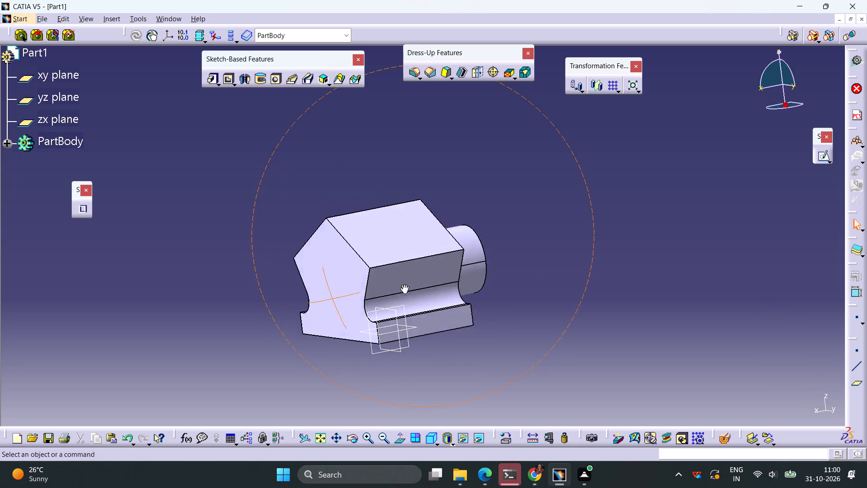
{"action": "right_click_drag", "start_coordinate": [403, 284], "coordinate": [470, 280]}
{"action": "middle_click_drag", "start_coordinate": [403, 284], "coordinate": [470, 275]}
{"action": "left_click", "coordinate": [384, 276]}
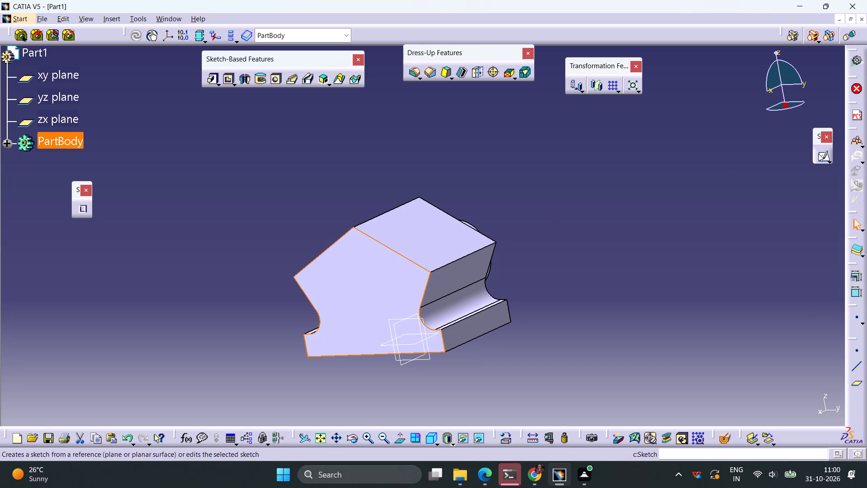
{"action": "left_click", "coordinate": [818, 154]}
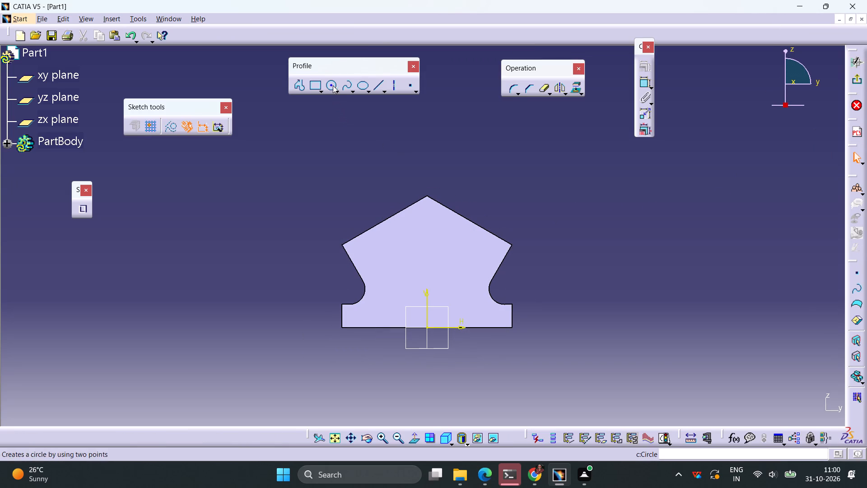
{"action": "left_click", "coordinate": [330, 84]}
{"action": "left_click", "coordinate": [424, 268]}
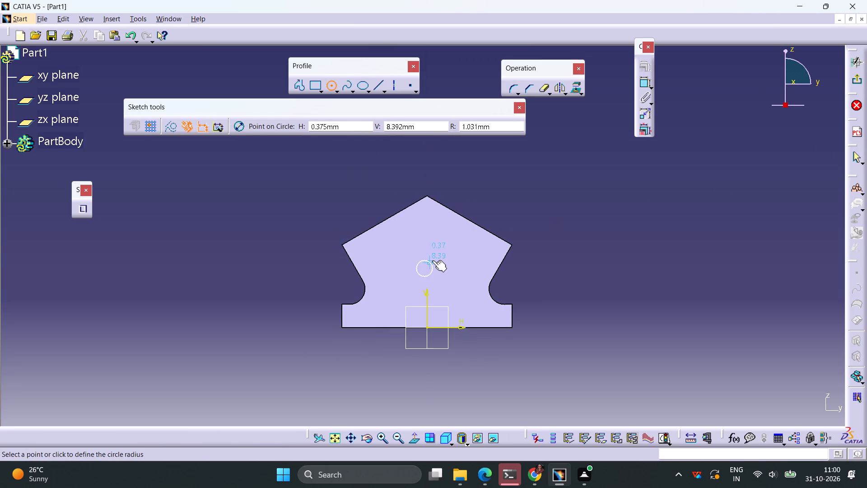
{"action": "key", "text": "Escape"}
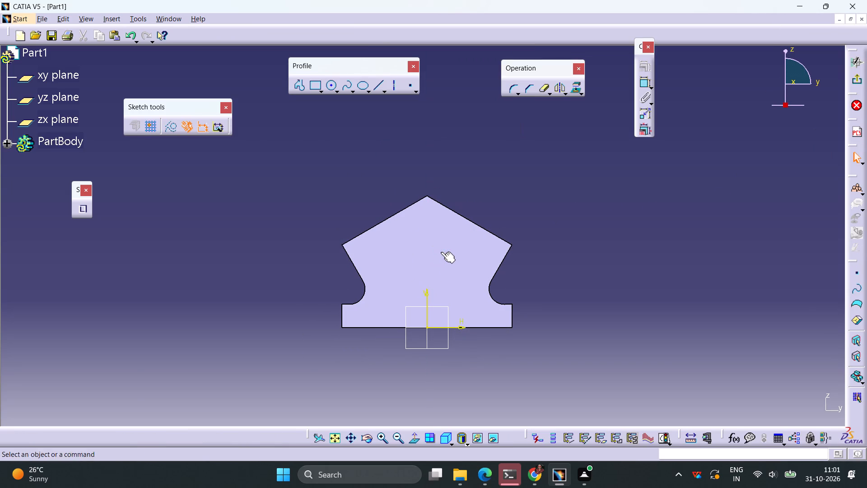
Draw a circle about 5.1 mm in diameter, centred on the vertical axis about 8.7 mm above the base.
{"action": "left_click", "coordinate": [328, 88]}
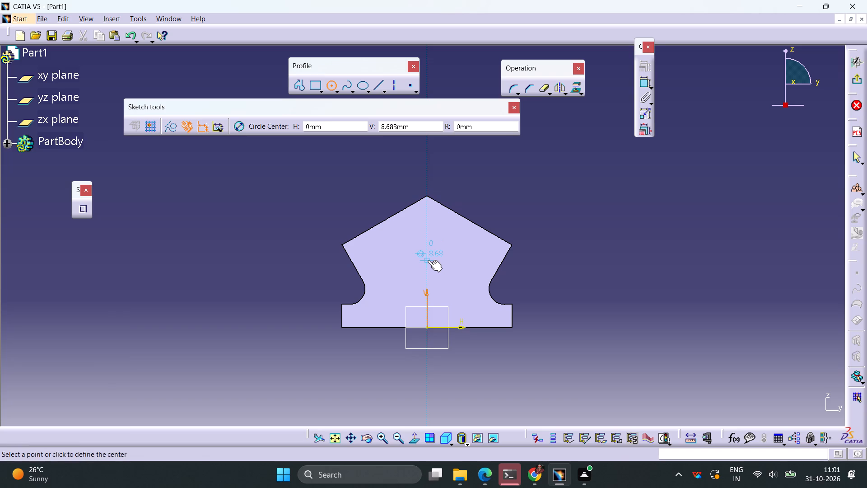
{"action": "left_click", "coordinate": [428, 260]}
{"action": "left_click", "coordinate": [440, 245]}
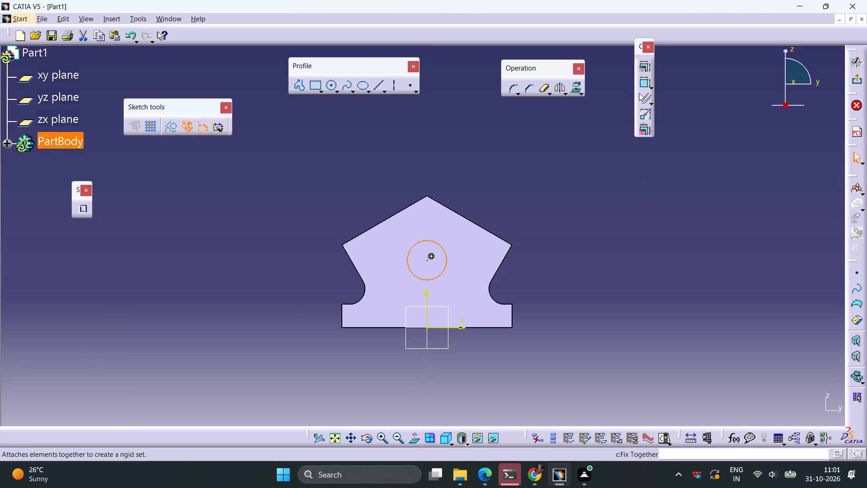
Dimension the new circle's diameter and set it to 12.5 mm.
{"action": "left_click", "coordinate": [642, 84]}
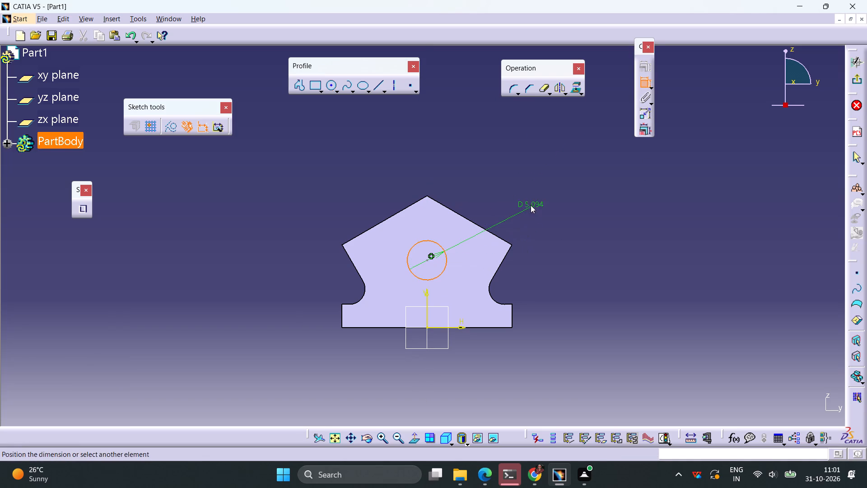
{"action": "left_click", "coordinate": [531, 205]}
{"action": "double_click", "coordinate": [532, 203]}
{"action": "type", "text": "12.5"}
{"action": "key", "text": "Return"}
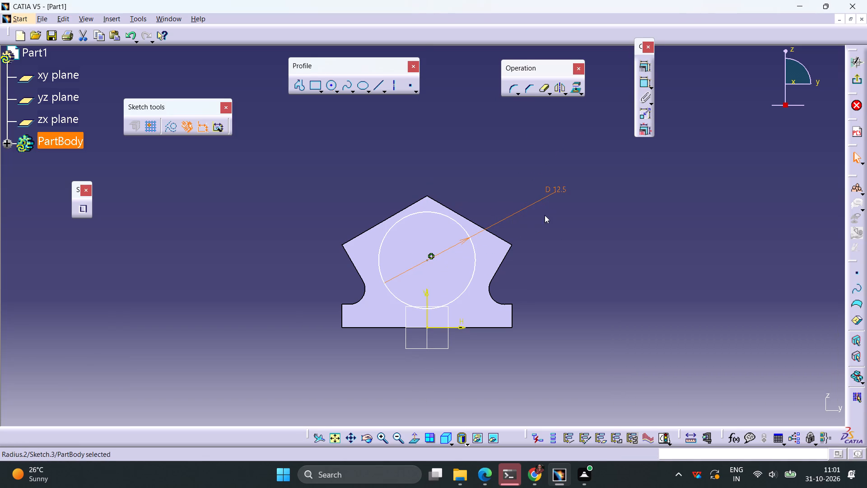
{"action": "left_click_drag", "start_coordinate": [650, 294], "coordinate": [651, 295]}
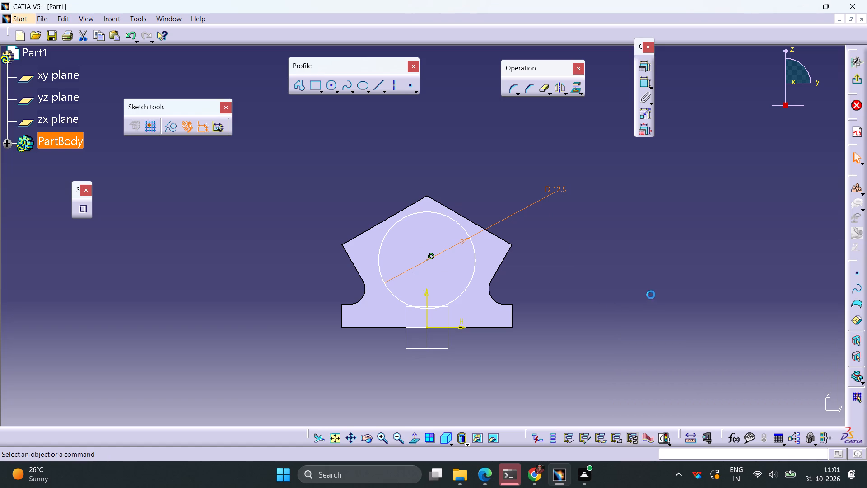
{"action": "left_click_drag", "start_coordinate": [651, 295], "coordinate": [655, 296]}
Dimension the 12.5 mm circle's centre from the bottom edge and set the distance to 7.5 mm.
{"action": "left_click", "coordinate": [427, 260]}
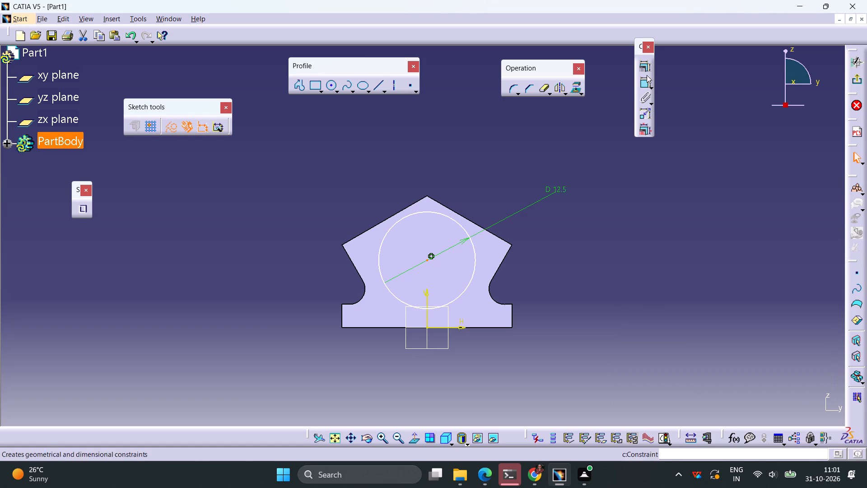
{"action": "left_click", "coordinate": [644, 83]}
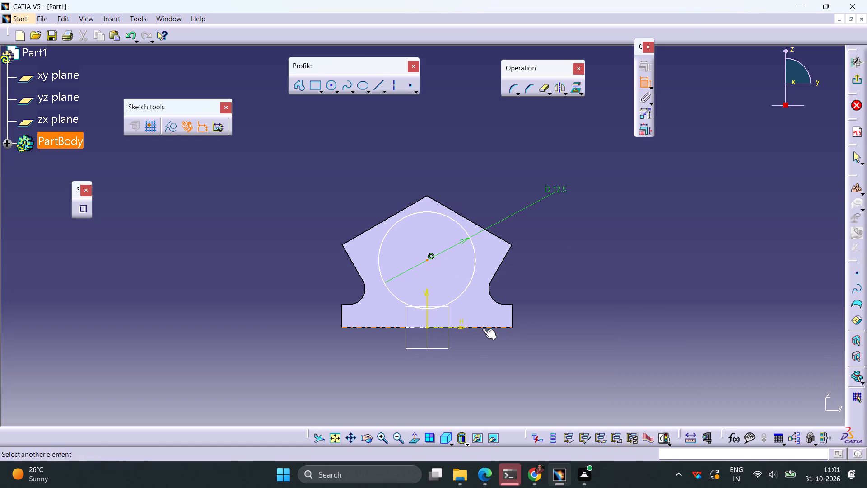
{"action": "left_click", "coordinate": [484, 328]}
{"action": "left_click", "coordinate": [500, 355]}
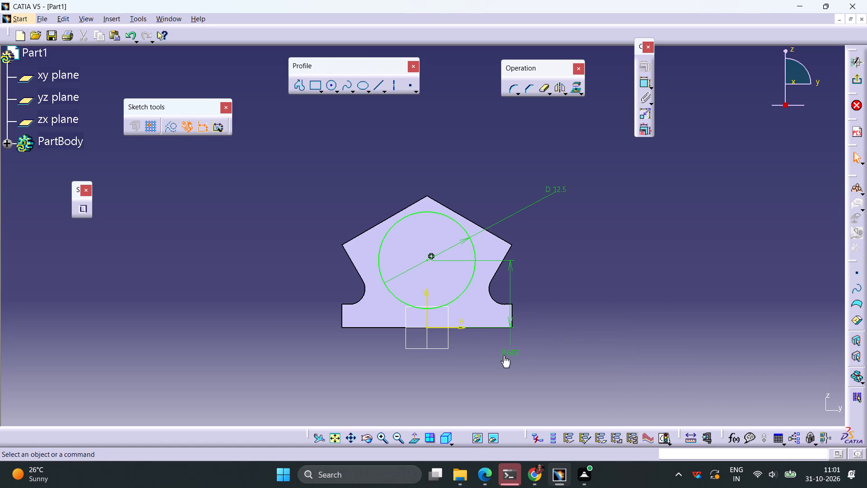
{"action": "double_click", "coordinate": [509, 354]}
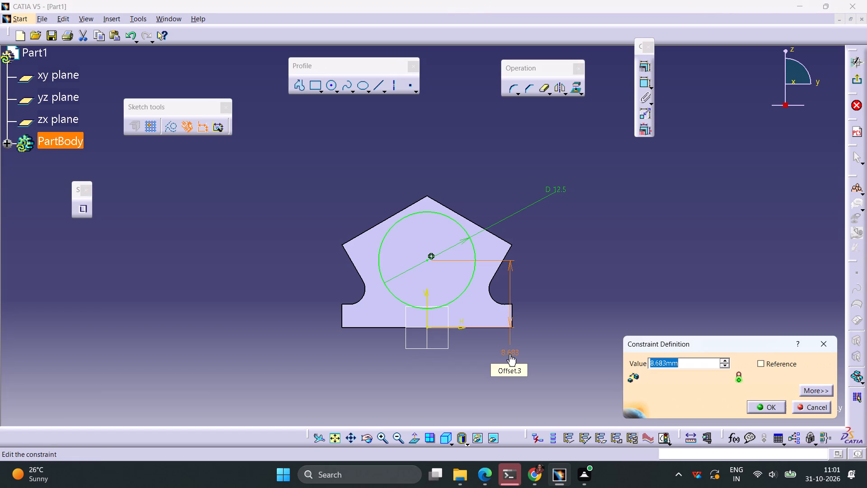
{"action": "type", "text": "7.5"}
{"action": "key", "text": "Return"}
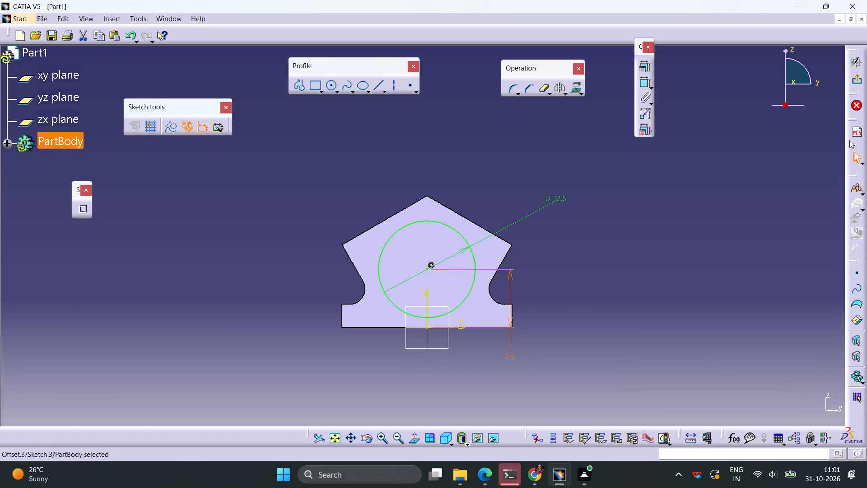
Exit the sketch and preview a pocket of the 12.5 mm circle with a depth of 15 mm.
{"action": "left_click", "coordinate": [855, 82]}
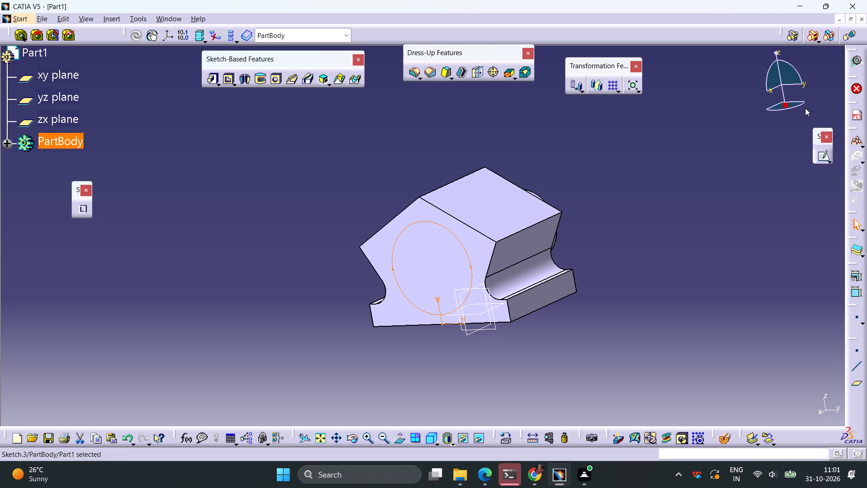
{"action": "left_click", "coordinate": [230, 81]}
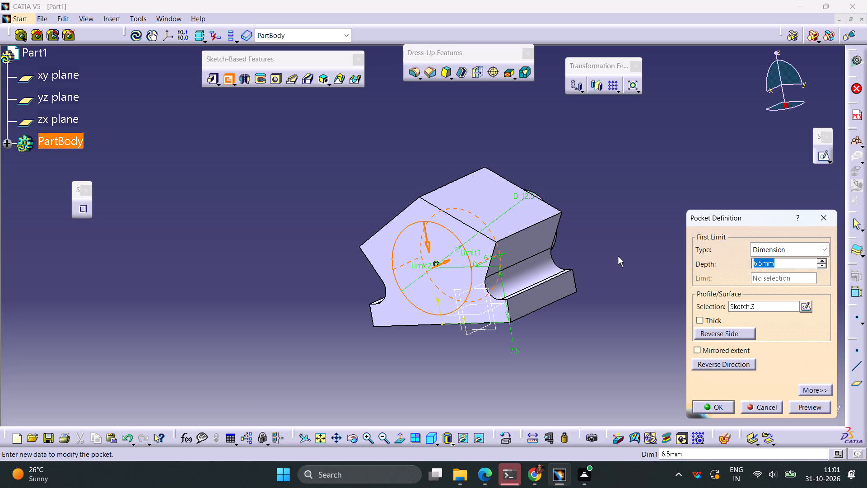
{"action": "type", "text": "15"}
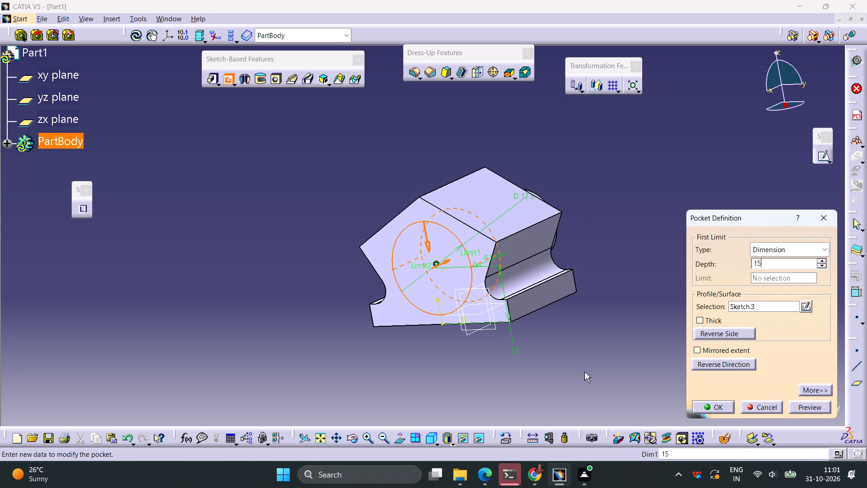
{"action": "left_click", "coordinate": [806, 406]}
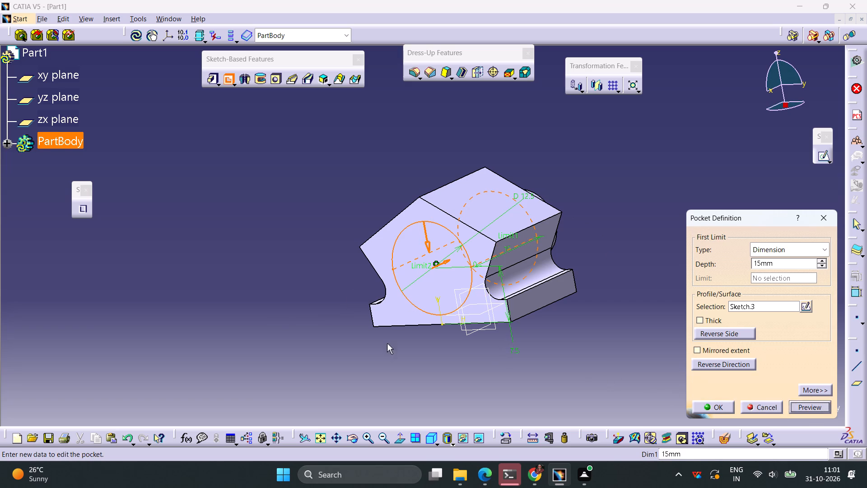
Examine the previewed 15 mm deep pocket around the boss from both ends of the part.
{"action": "middle_click_drag", "start_coordinate": [293, 333], "coordinate": [252, 317]}
{"action": "right_click_drag", "start_coordinate": [293, 333], "coordinate": [252, 317]}
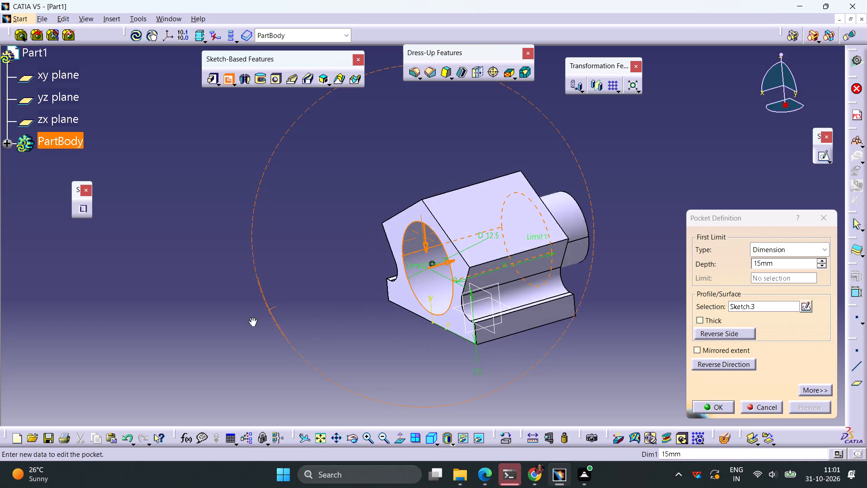
{"action": "middle_click_drag", "start_coordinate": [252, 317], "coordinate": [63, 297]}
{"action": "right_click_drag", "start_coordinate": [252, 317], "coordinate": [63, 297]}
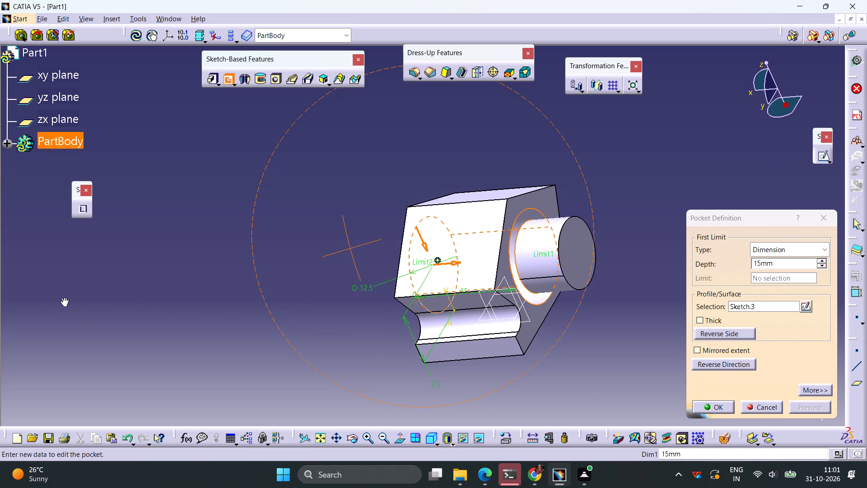
{"action": "right_click_drag", "start_coordinate": [63, 297], "coordinate": [61, 297]}
{"action": "middle_click_drag", "start_coordinate": [63, 297], "coordinate": [61, 297]}
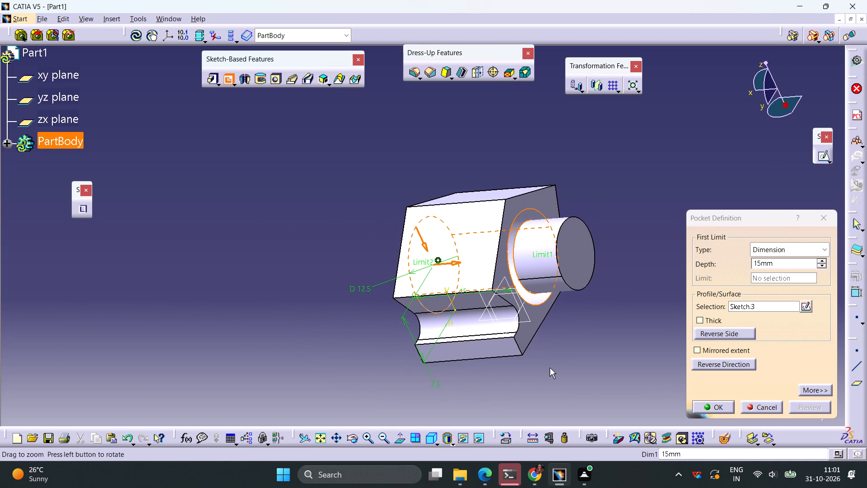
{"action": "middle_click_drag", "start_coordinate": [560, 364], "coordinate": [480, 357]}
{"action": "right_click_drag", "start_coordinate": [560, 364], "coordinate": [480, 357]}
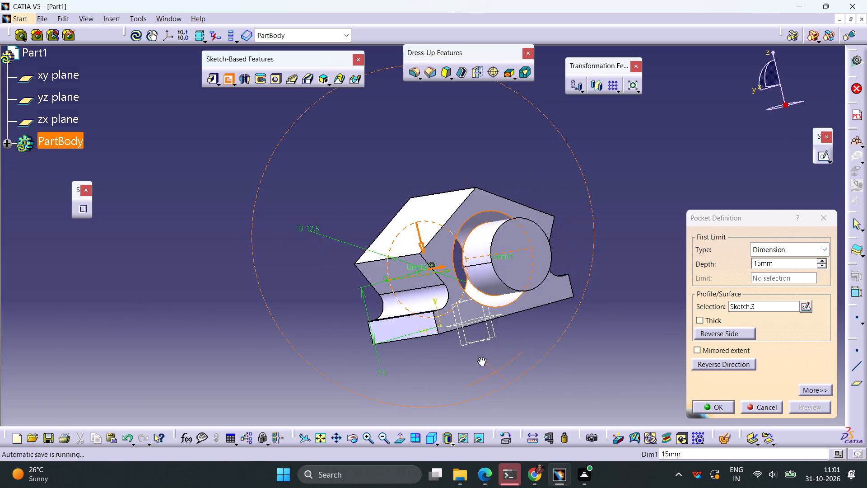
{"action": "middle_click_drag", "start_coordinate": [480, 357], "coordinate": [513, 374]}
{"action": "right_click_drag", "start_coordinate": [480, 357], "coordinate": [513, 374]}
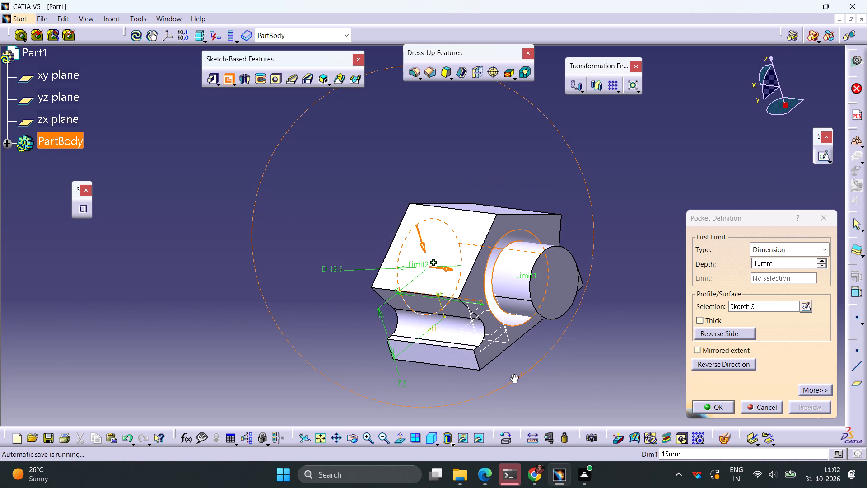
{"action": "right_click_drag", "start_coordinate": [513, 374], "coordinate": [513, 375]}
{"action": "middle_click_drag", "start_coordinate": [513, 374], "coordinate": [513, 375]}
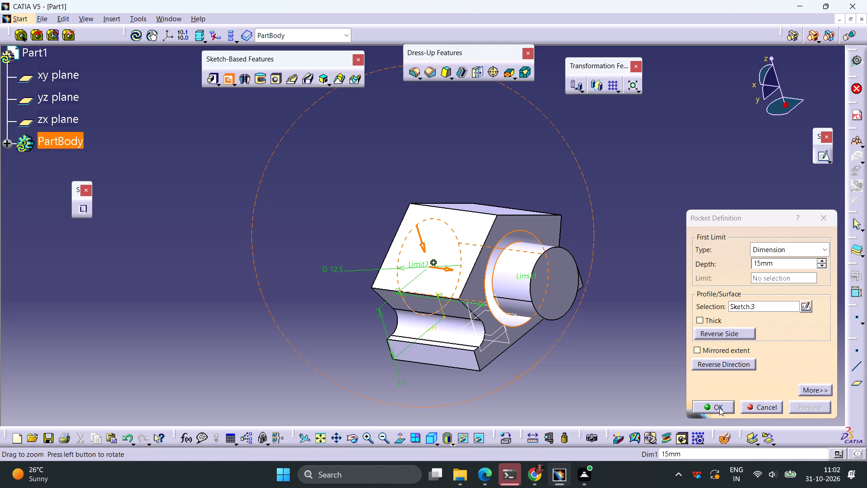
Set the depth of the 12.5 mm circle's pocket to 13 mm, preview it and create the pocket.
{"action": "left_click_drag", "start_coordinate": [778, 264], "coordinate": [712, 262]}
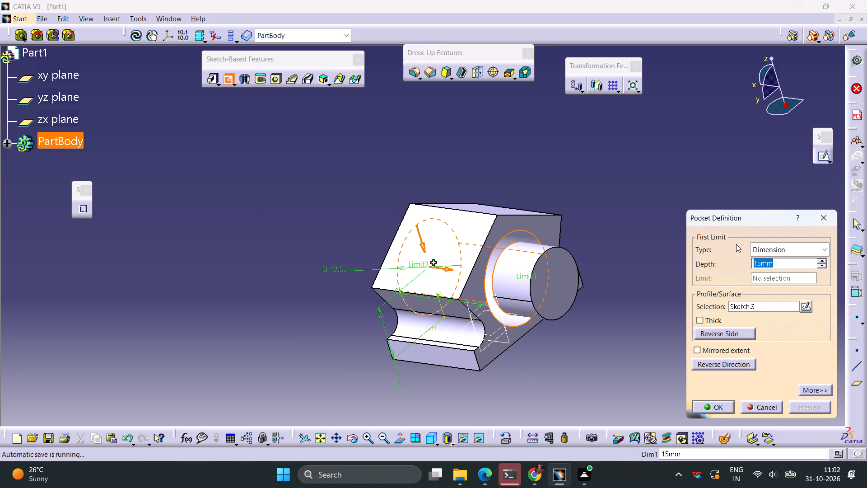
{"action": "type", "text": "132"}
{"action": "key", "text": "BackSpace"}
{"action": "left_click", "coordinate": [653, 302]}
{"action": "left_click", "coordinate": [817, 410]}
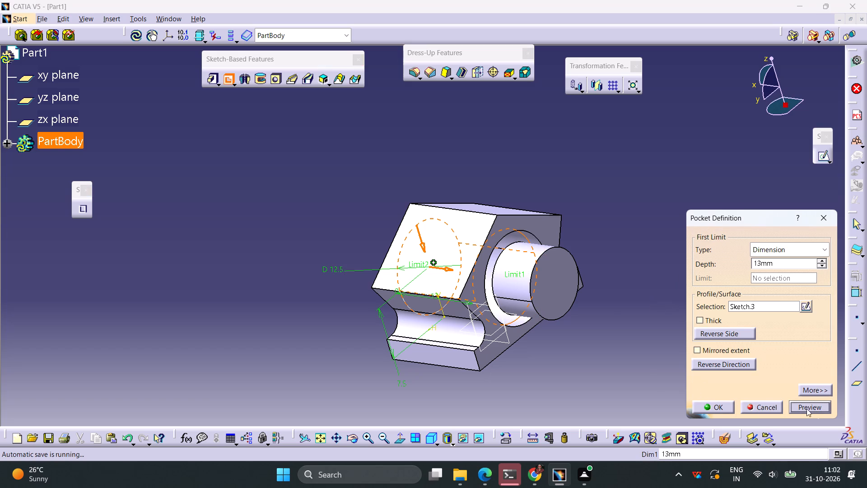
{"action": "left_click", "coordinate": [714, 411]}
{"action": "left_click", "coordinate": [675, 347]}
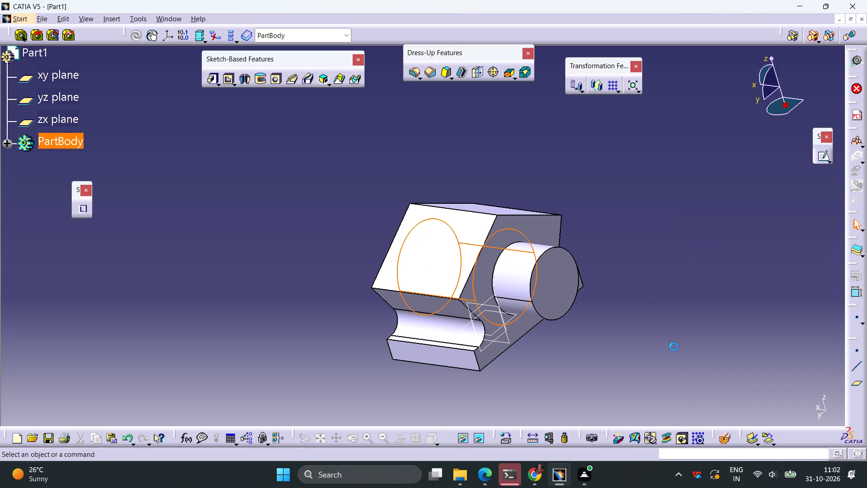
Start a sketch on the boss's end face and draw a circle about 3.4 mm in diameter near the boss's centre.
{"action": "left_click", "coordinate": [555, 291]}
{"action": "left_click", "coordinate": [820, 159]}
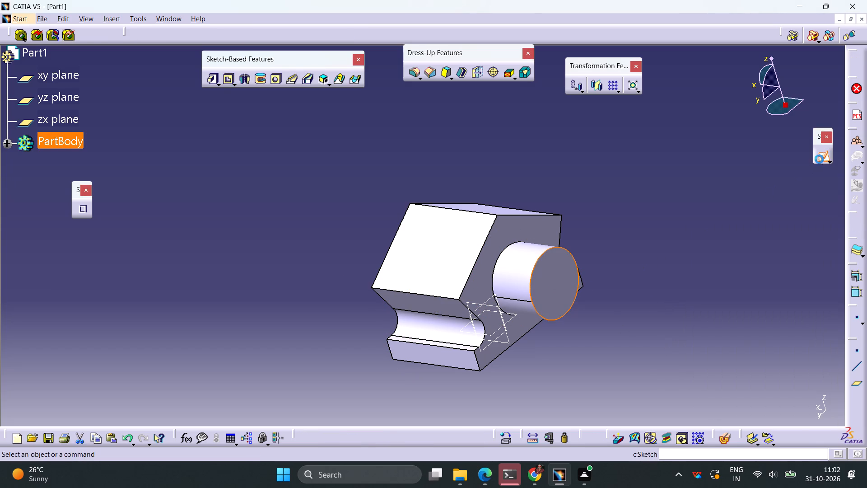
{"action": "left_click", "coordinate": [330, 89]}
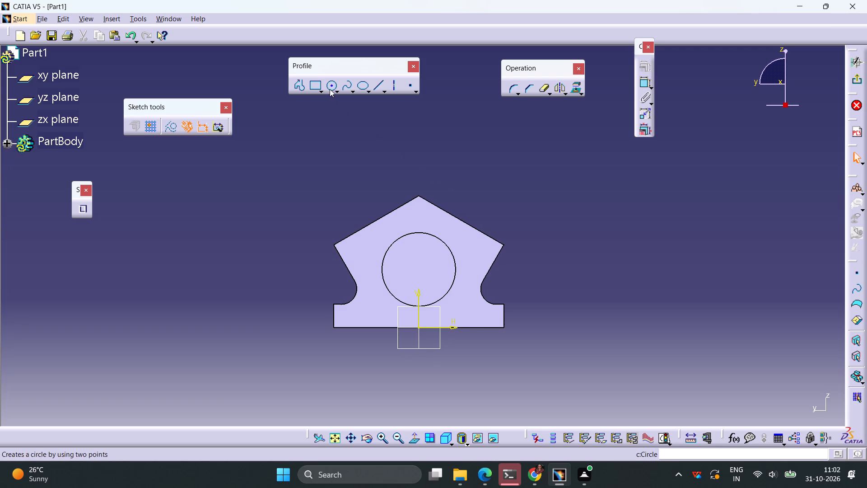
{"action": "left_click", "coordinate": [417, 273]}
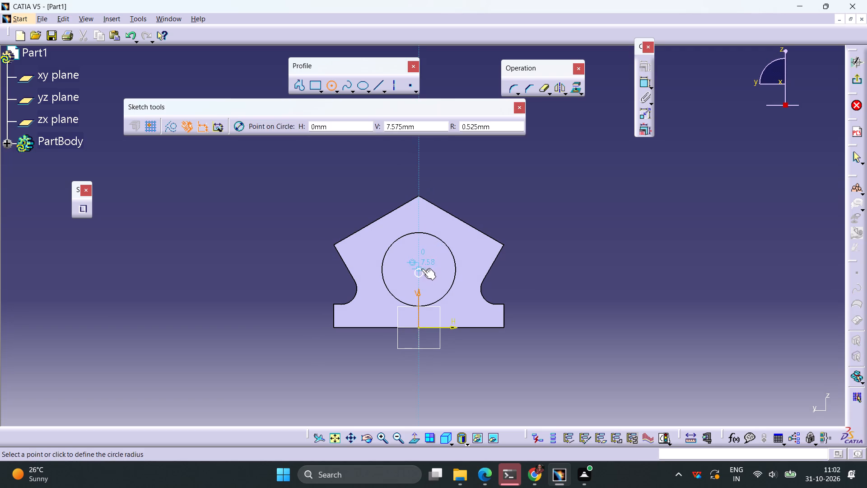
{"action": "left_click", "coordinate": [427, 264]}
Constrain the new circle to be concentric with the boss's circular edge.
{"action": "left_click", "coordinate": [449, 246], "text": "ctrl"}
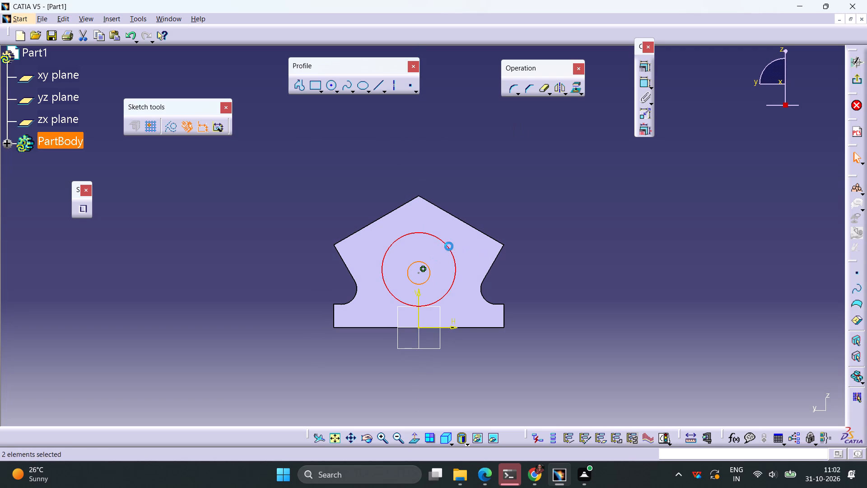
{"action": "left_click", "coordinate": [645, 67]}
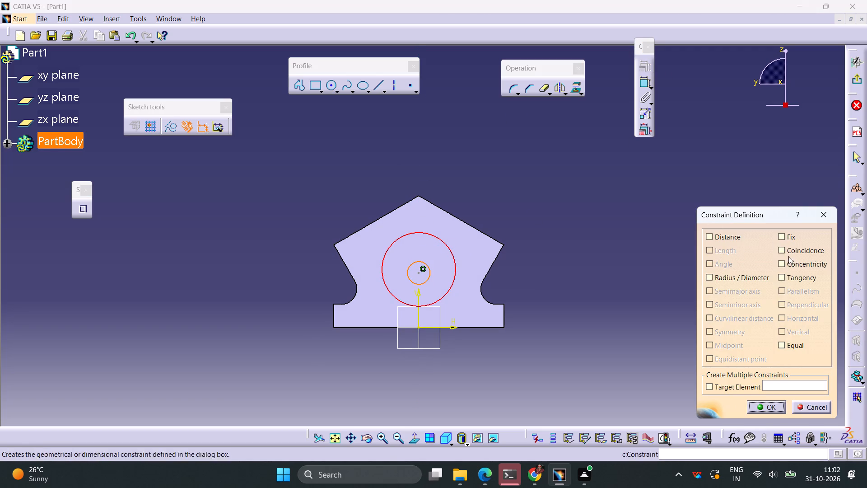
{"action": "left_click", "coordinate": [790, 263]}
{"action": "left_click", "coordinate": [770, 408]}
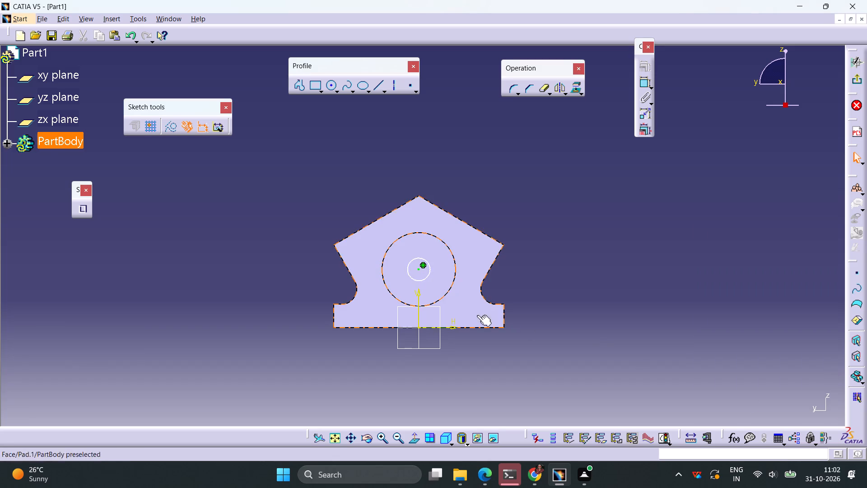
Dimension the concentric circle's diameter and set it to 6 mm.
{"action": "left_click", "coordinate": [430, 275]}
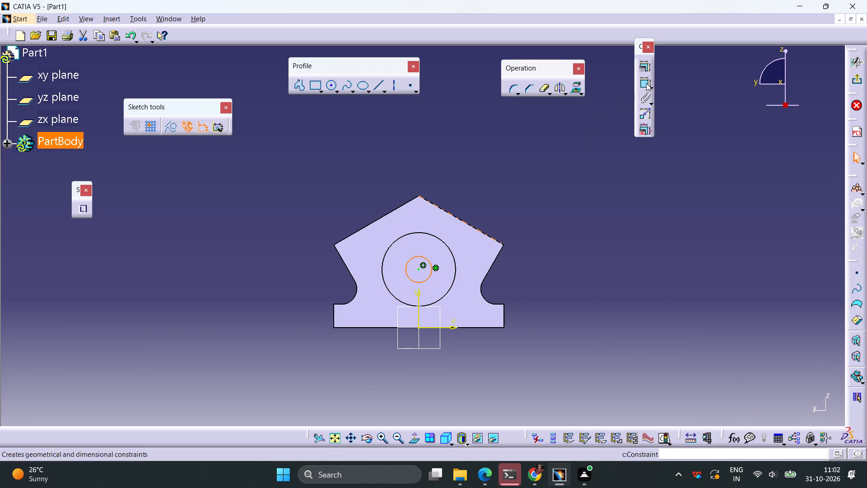
{"action": "left_click", "coordinate": [646, 83]}
{"action": "left_click", "coordinate": [573, 161]}
{"action": "double_click", "coordinate": [581, 160]}
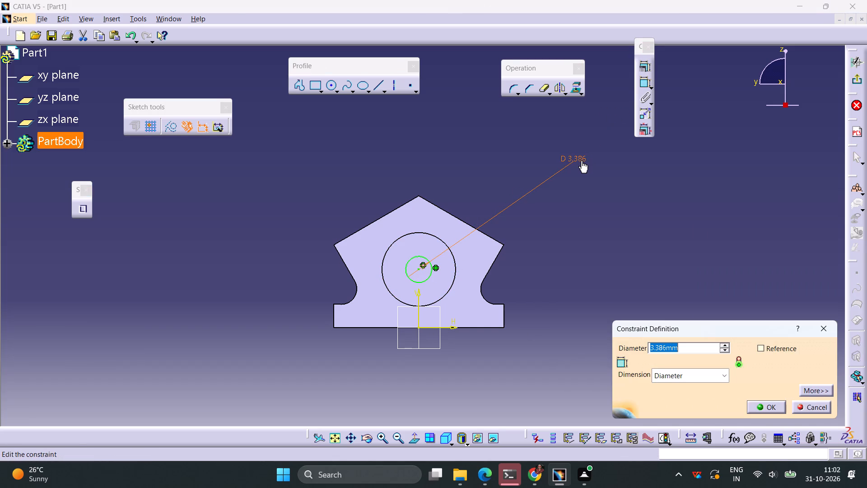
{"action": "key", "text": "6"}
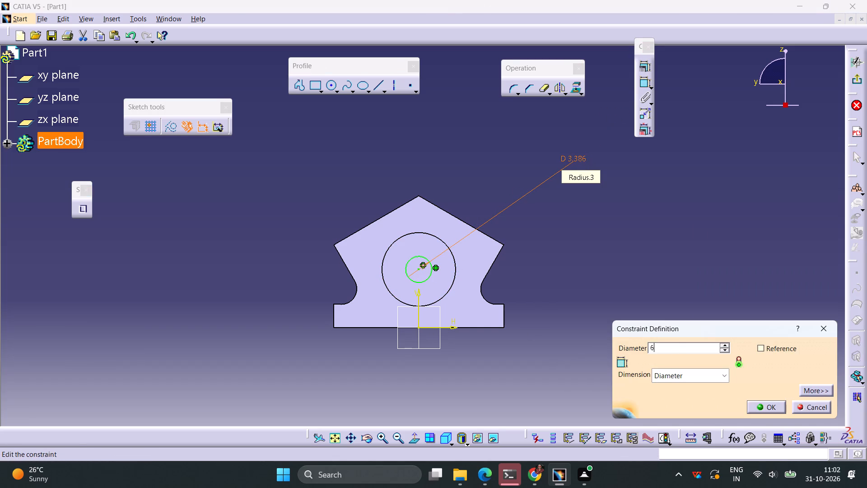
{"action": "key", "text": "Return"}
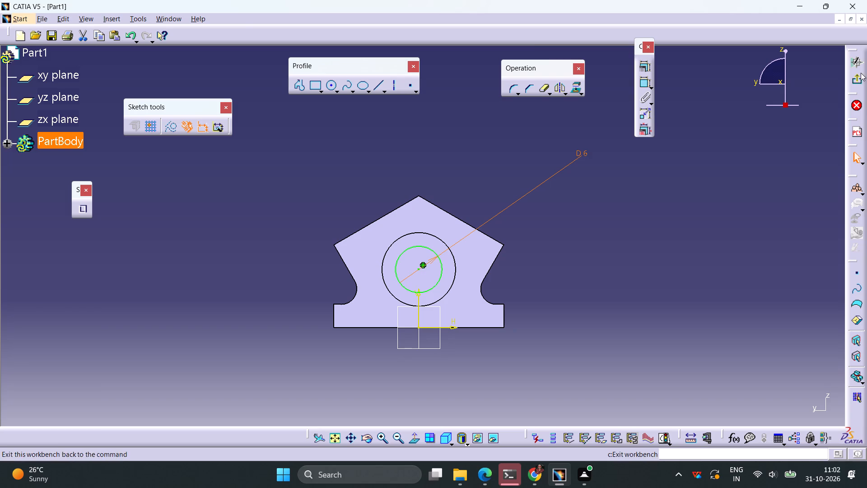
Exit the sketch and cut the 6 mm circle through the boss as a pocket with the Up to last limit.
{"action": "left_click", "coordinate": [858, 77]}
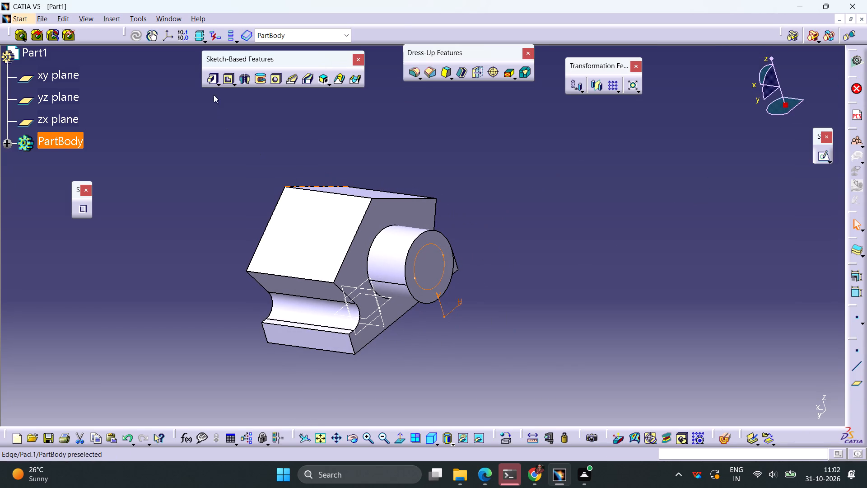
{"action": "left_click", "coordinate": [229, 76]}
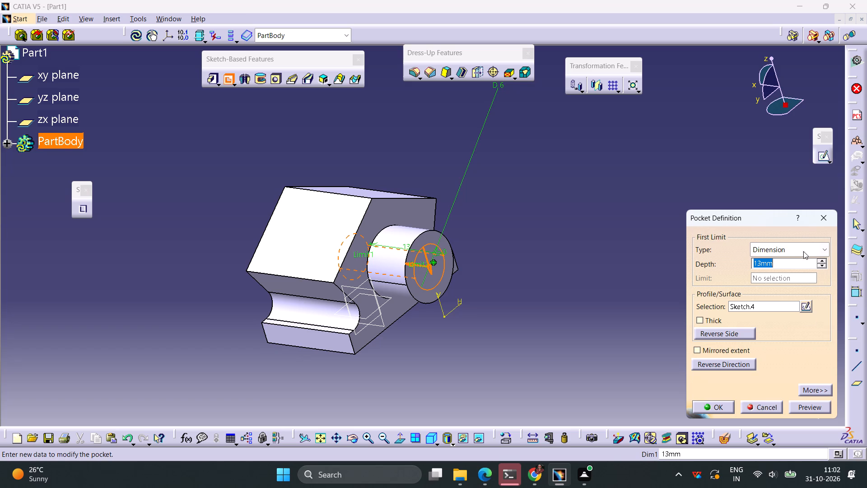
{"action": "left_click", "coordinate": [819, 249]}
{"action": "left_click", "coordinate": [794, 284]}
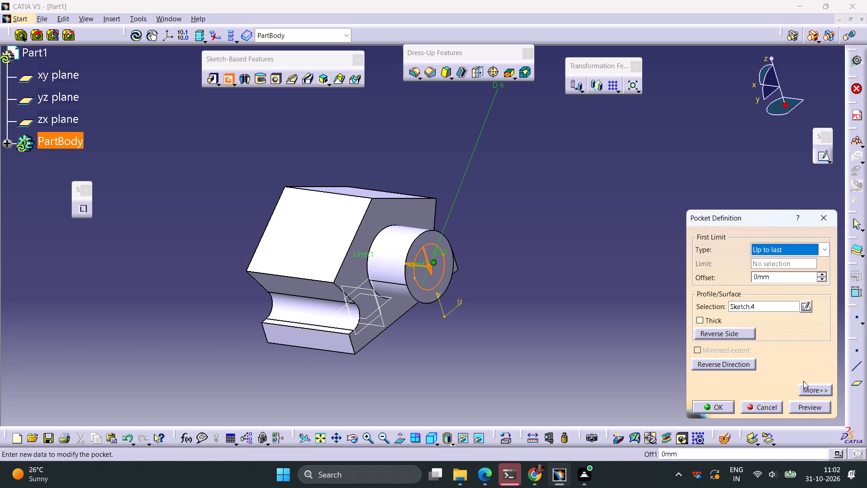
{"action": "left_click", "coordinate": [803, 405]}
{"action": "left_click", "coordinate": [714, 402]}
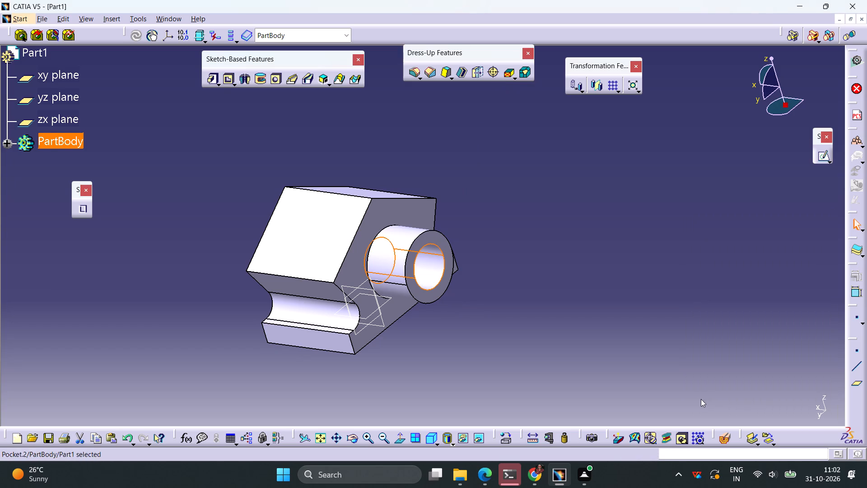
{"action": "left_click", "coordinate": [685, 352]}
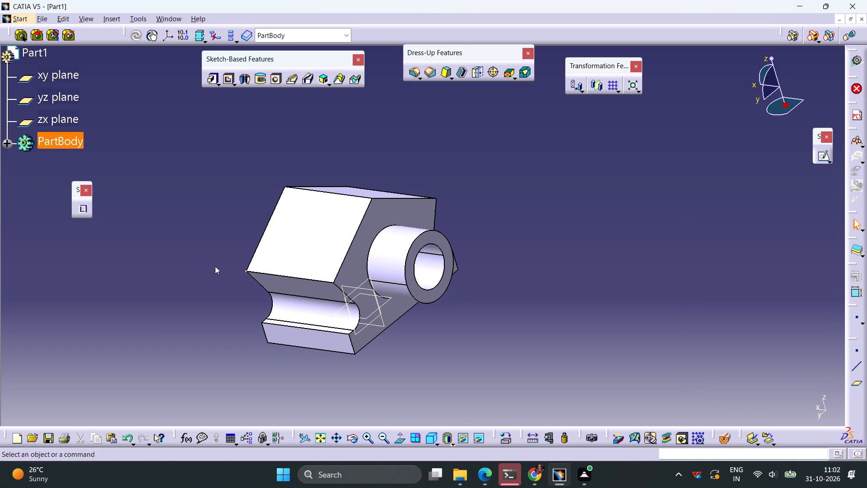
Apply a 1 mm edge fillet to the circular edge where the boss meets the body's end face.
{"action": "middle_click_drag", "start_coordinate": [215, 266], "coordinate": [289, 216]}
{"action": "right_click_drag", "start_coordinate": [215, 266], "coordinate": [289, 216]}
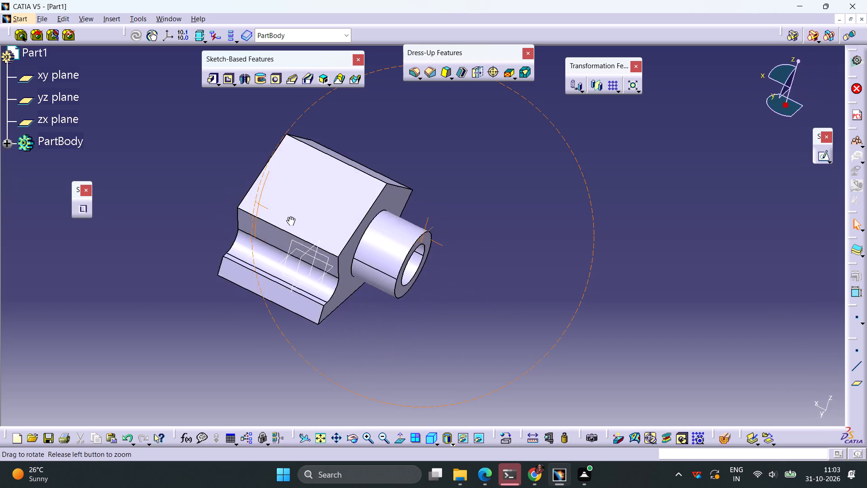
{"action": "right_click_drag", "start_coordinate": [289, 216], "coordinate": [264, 209]}
{"action": "middle_click_drag", "start_coordinate": [289, 216], "coordinate": [263, 207]}
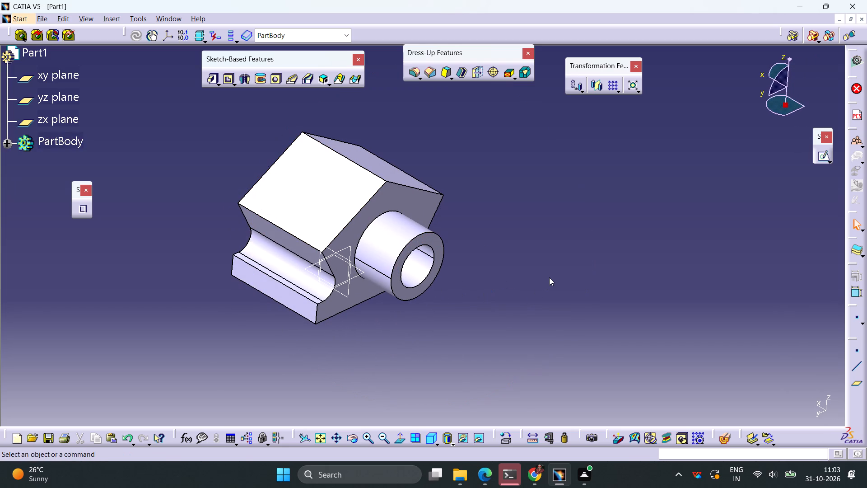
{"action": "middle_click_drag", "start_coordinate": [544, 271], "coordinate": [557, 286]}
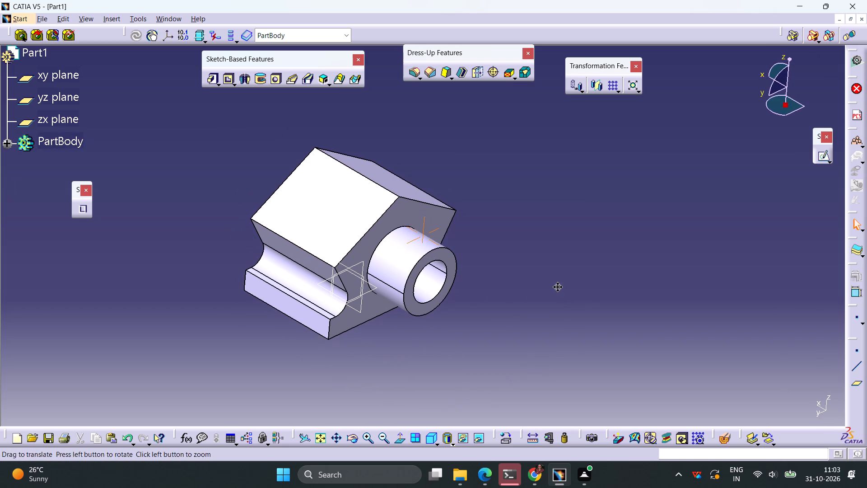
{"action": "middle_click_drag", "start_coordinate": [557, 286], "coordinate": [560, 304]}
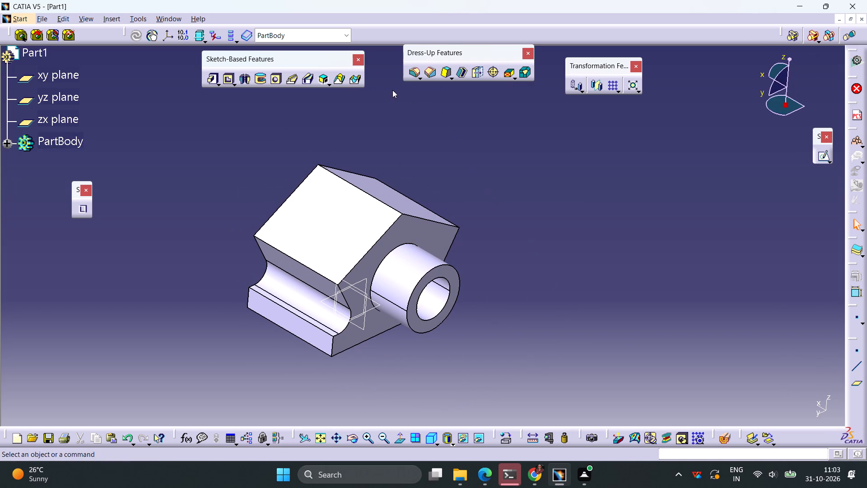
{"action": "left_click", "coordinate": [414, 75]}
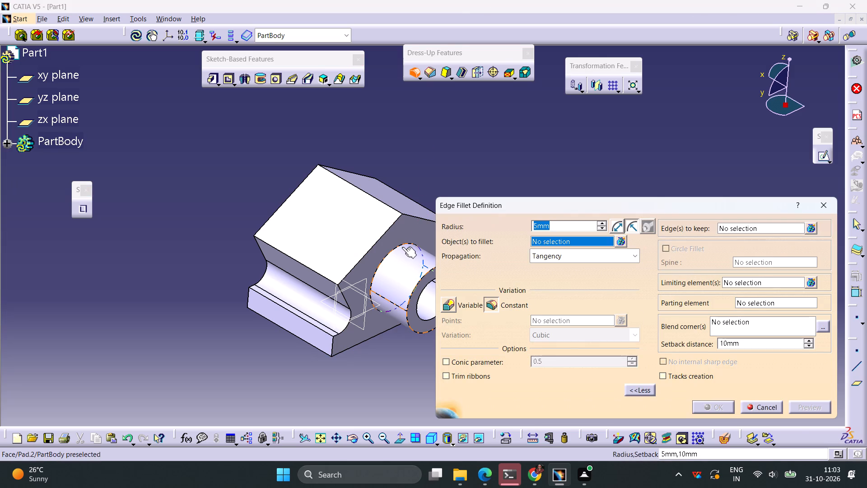
{"action": "left_click", "coordinate": [395, 247]}
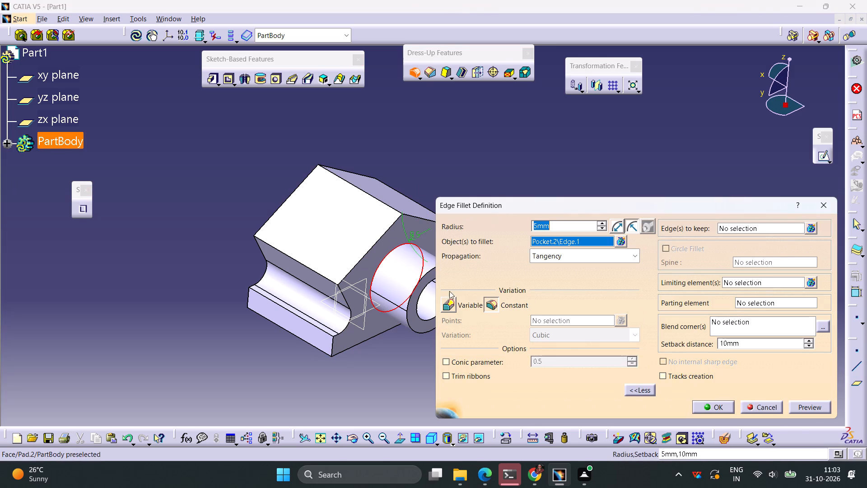
{"action": "key", "text": "1"}
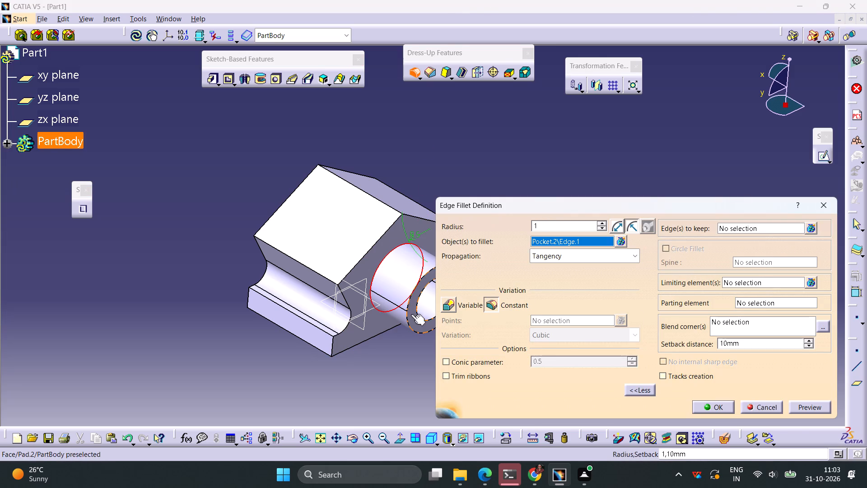
{"action": "left_click", "coordinate": [392, 371]}
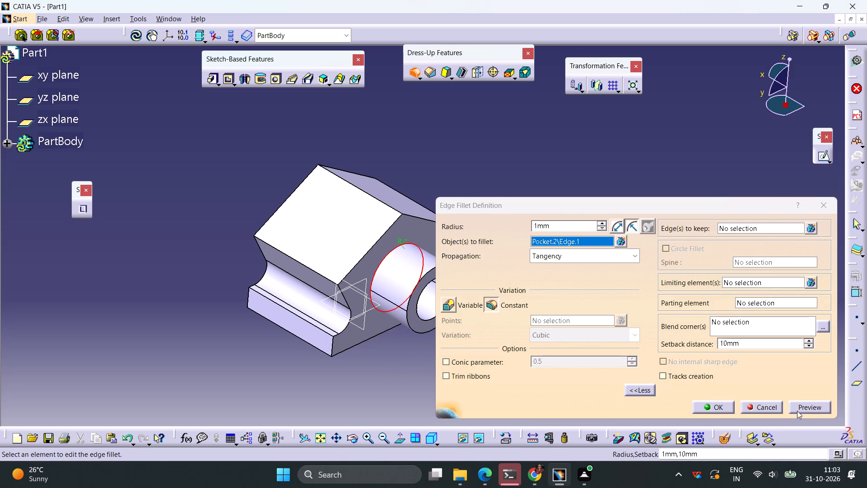
{"action": "left_click", "coordinate": [800, 407]}
{"action": "left_click", "coordinate": [709, 408]}
{"action": "left_click", "coordinate": [637, 326]}
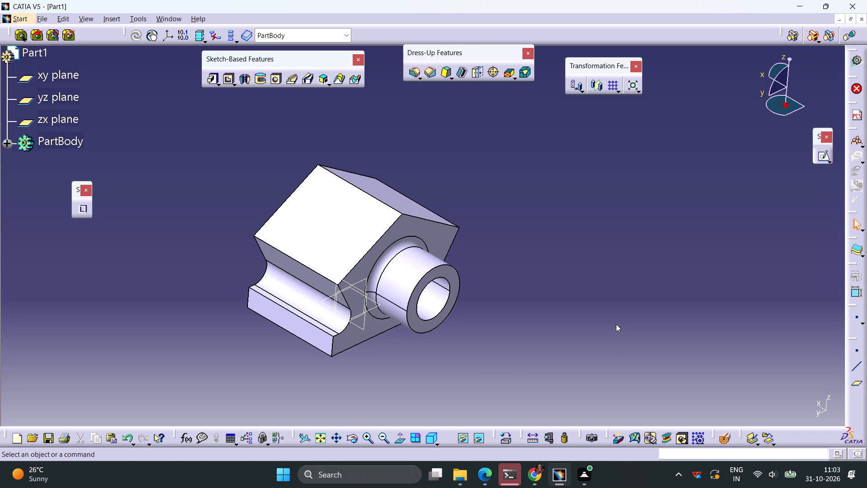
Start a hole on the body's flat bottom face and open its positioning sketch.
{"action": "middle_click_drag", "start_coordinate": [282, 390], "coordinate": [438, 328]}
{"action": "right_click_drag", "start_coordinate": [282, 390], "coordinate": [438, 328]}
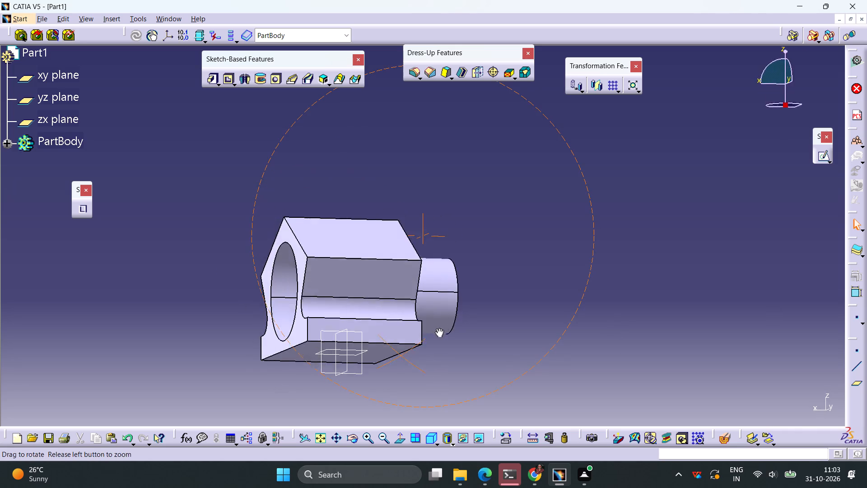
{"action": "right_click_drag", "start_coordinate": [438, 328], "coordinate": [457, 234]}
{"action": "middle_click_drag", "start_coordinate": [438, 328], "coordinate": [457, 234]}
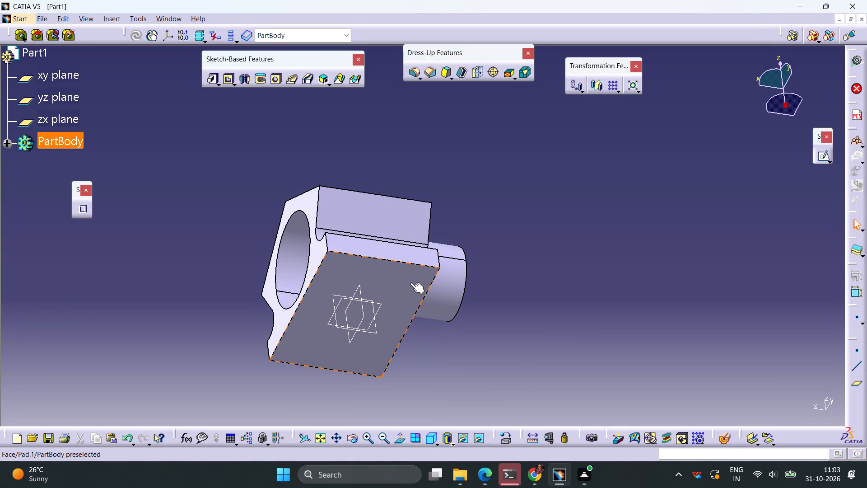
{"action": "left_click", "coordinate": [410, 282]}
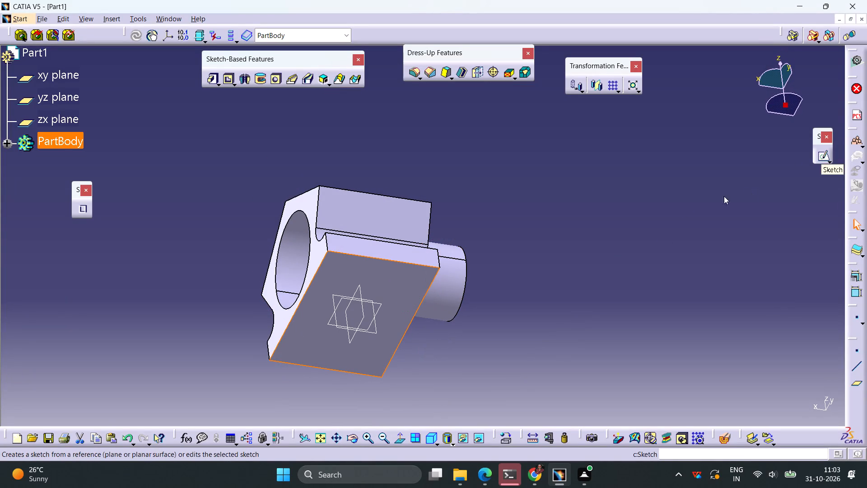
{"action": "left_click", "coordinate": [601, 208]}
{"action": "left_click", "coordinate": [270, 81]}
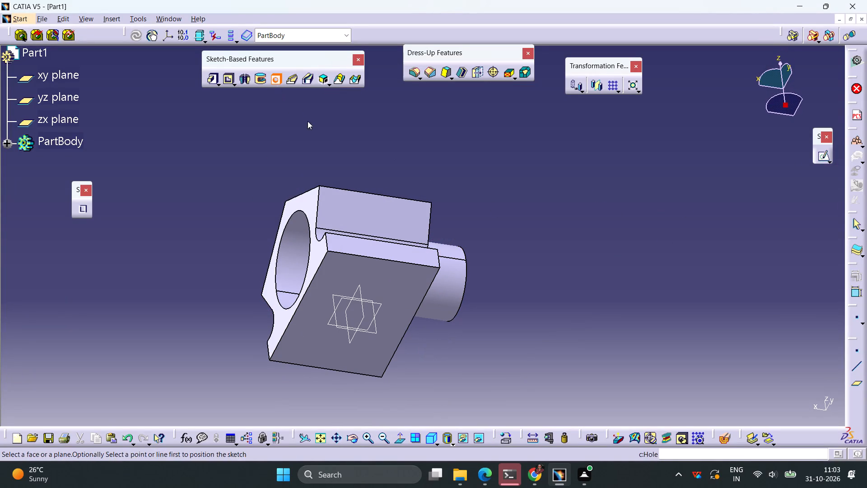
{"action": "left_click", "coordinate": [391, 273]}
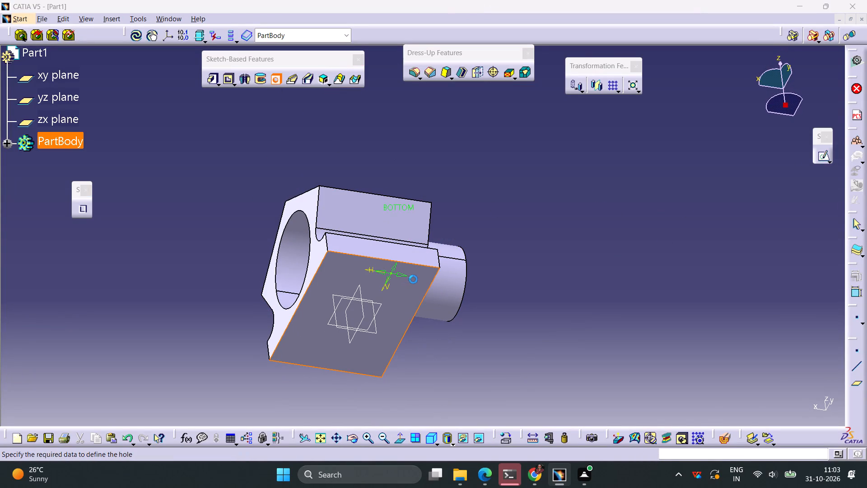
{"action": "left_click", "coordinate": [768, 310]}
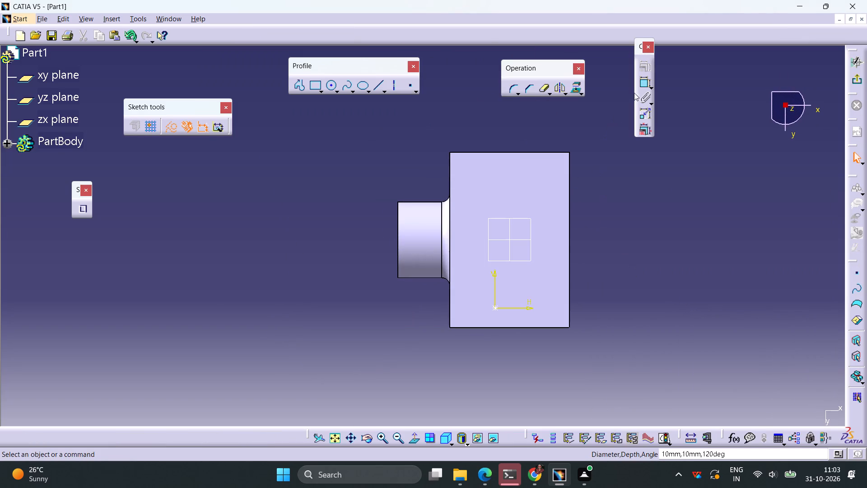
Constrain the hole's centre point to the body's central zx plane and set the offset to 6 mm.
{"action": "left_click", "coordinate": [643, 84]}
{"action": "left_click", "coordinate": [495, 309]}
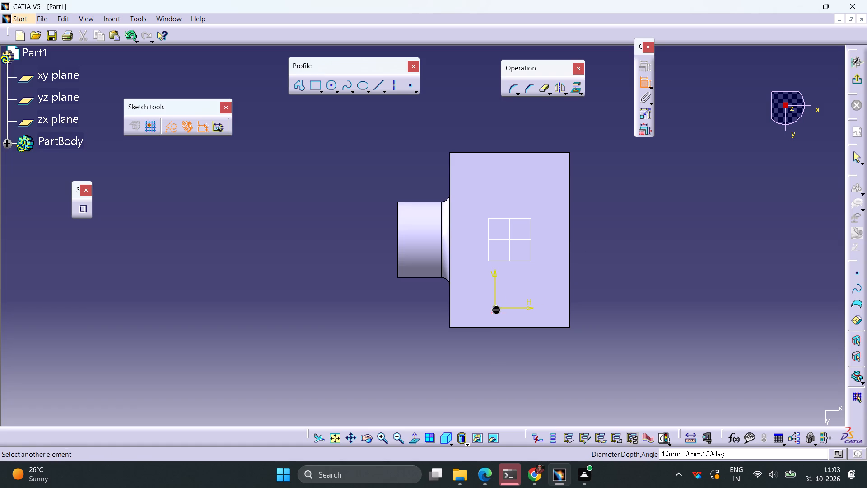
{"action": "left_click", "coordinate": [521, 242]}
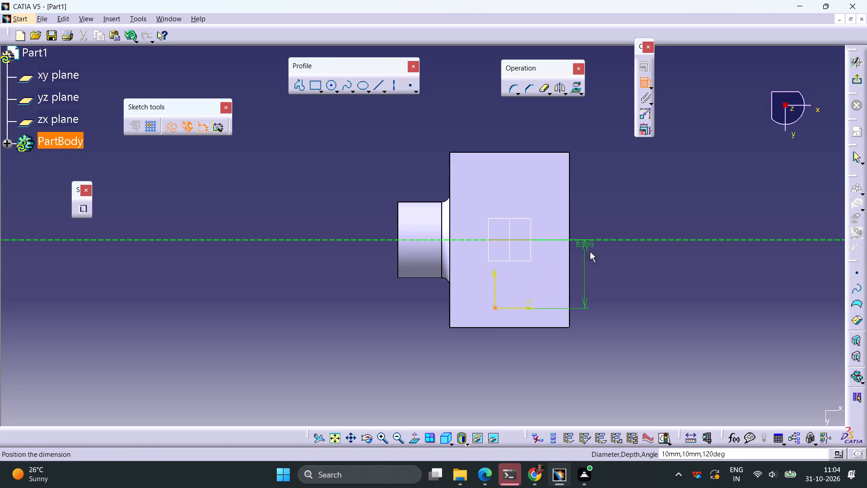
{"action": "left_click", "coordinate": [604, 272]}
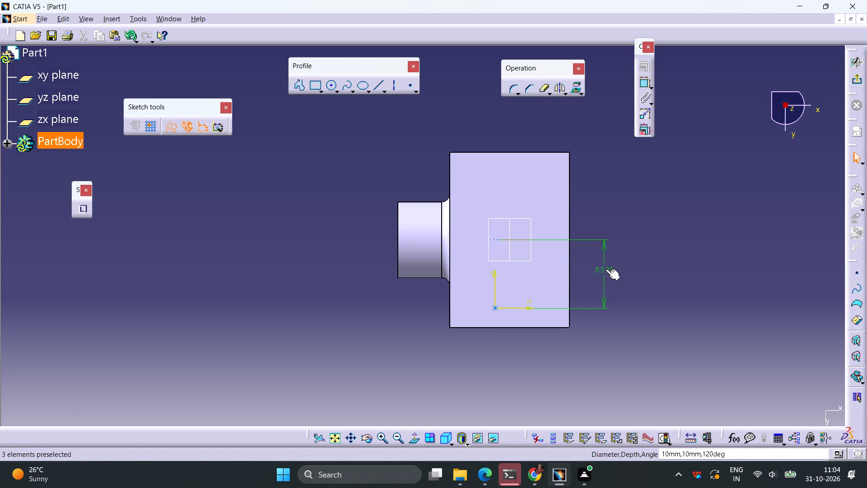
{"action": "double_click", "coordinate": [606, 269]}
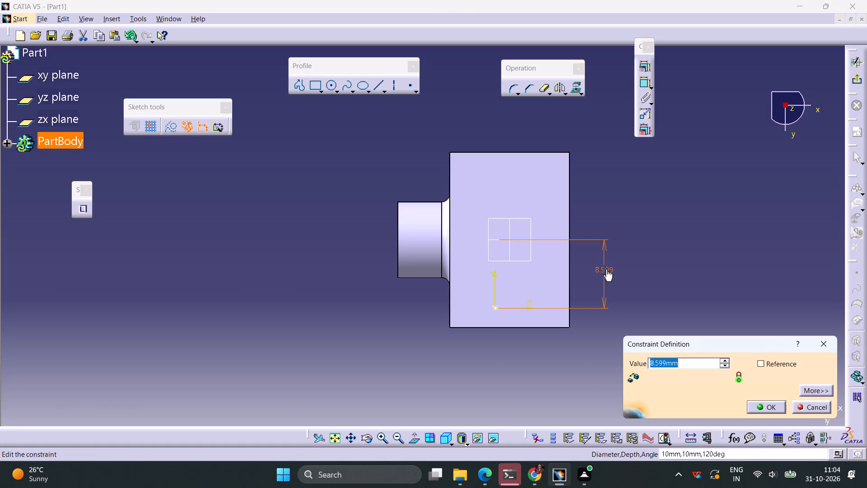
{"action": "key", "text": "6"}
{"action": "key", "text": "Return"}
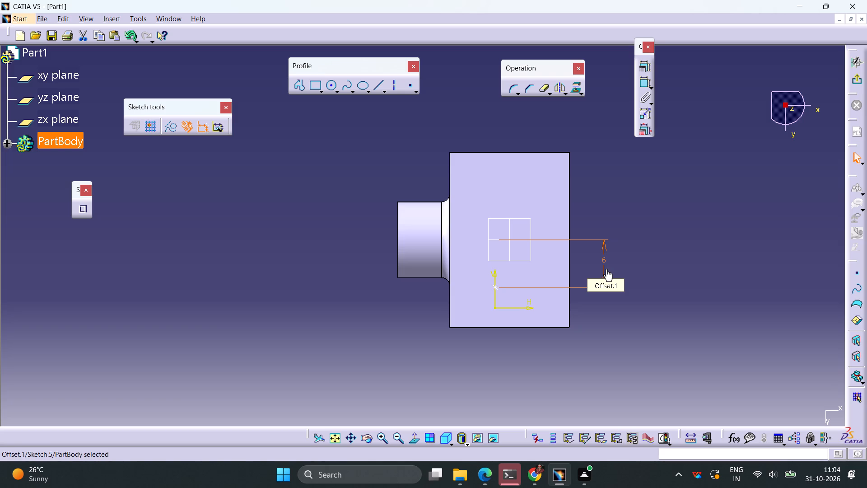
{"action": "left_click", "coordinate": [625, 313]}
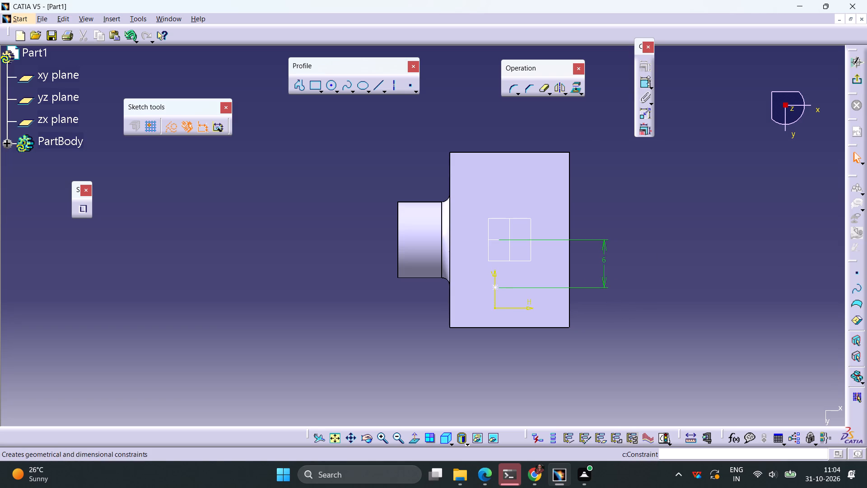
Dimension the hole's centre point from the boss-side edge of the bottom face, set it to 7.5 mm, and exit the sketch.
{"action": "left_click", "coordinate": [648, 80]}
{"action": "left_click", "coordinate": [659, 96]}
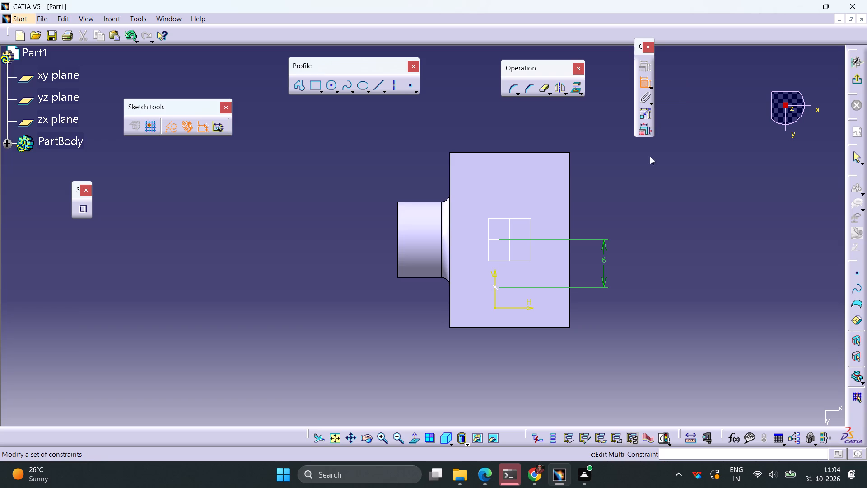
{"action": "left_click", "coordinate": [494, 288]}
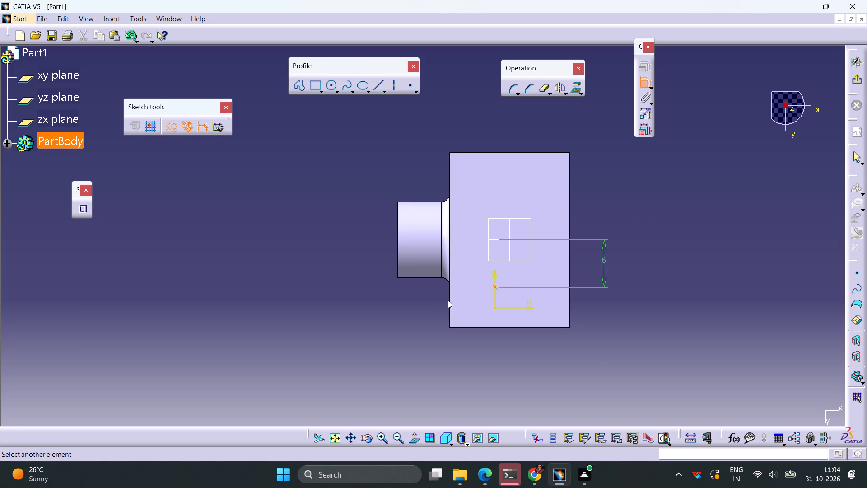
{"action": "left_click", "coordinate": [451, 299]}
{"action": "left_click", "coordinate": [417, 325]}
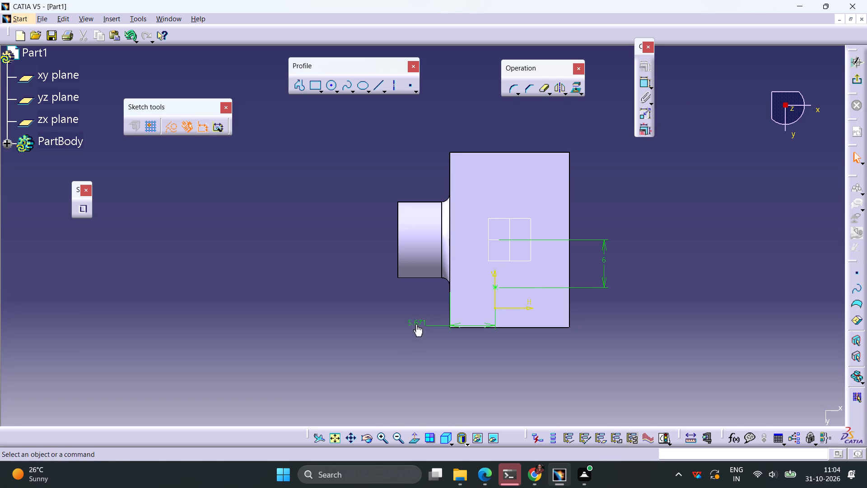
{"action": "double_click", "coordinate": [414, 323]}
{"action": "type", "text": "7.5"}
{"action": "key", "text": "Return"}
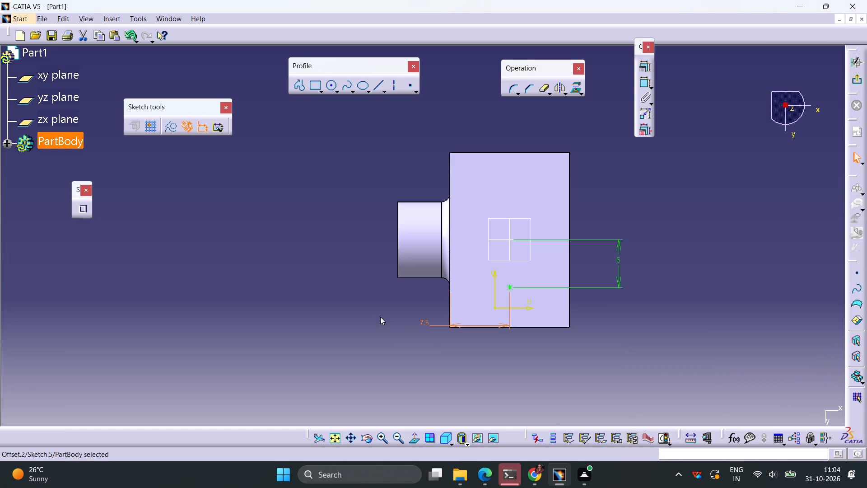
{"action": "left_click", "coordinate": [855, 80]}
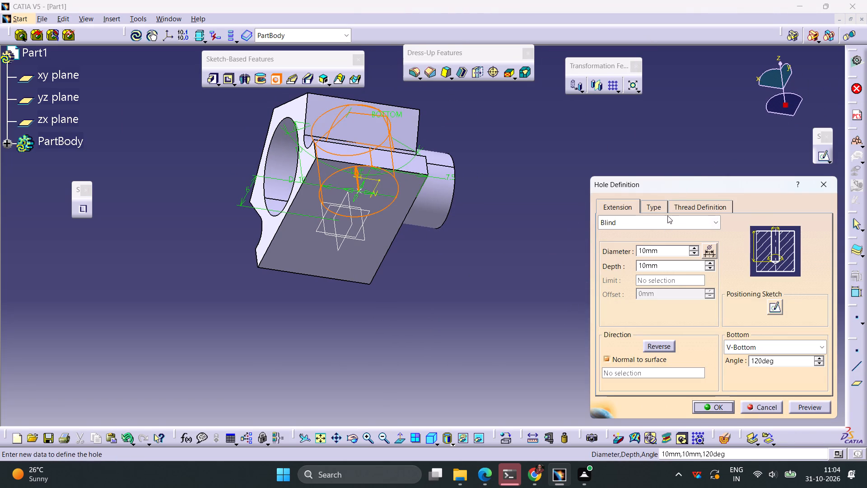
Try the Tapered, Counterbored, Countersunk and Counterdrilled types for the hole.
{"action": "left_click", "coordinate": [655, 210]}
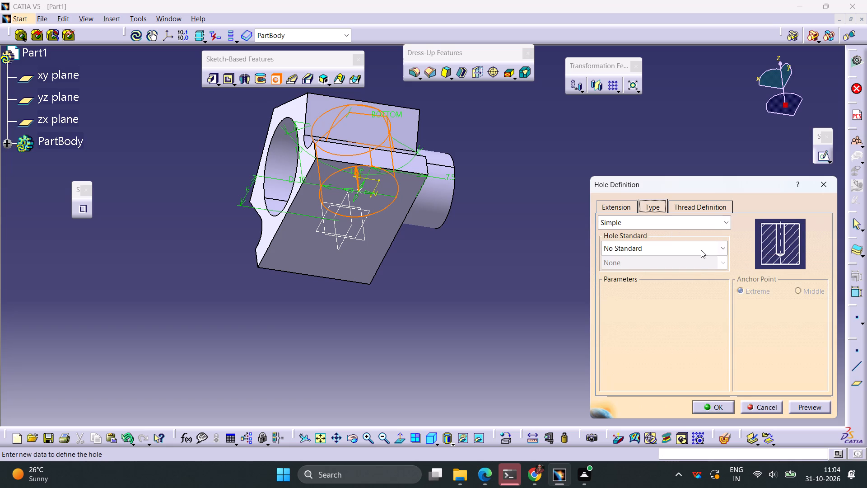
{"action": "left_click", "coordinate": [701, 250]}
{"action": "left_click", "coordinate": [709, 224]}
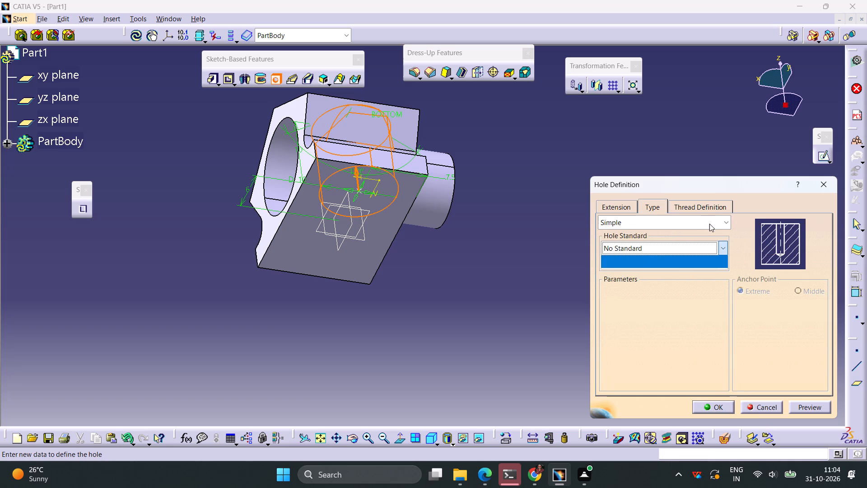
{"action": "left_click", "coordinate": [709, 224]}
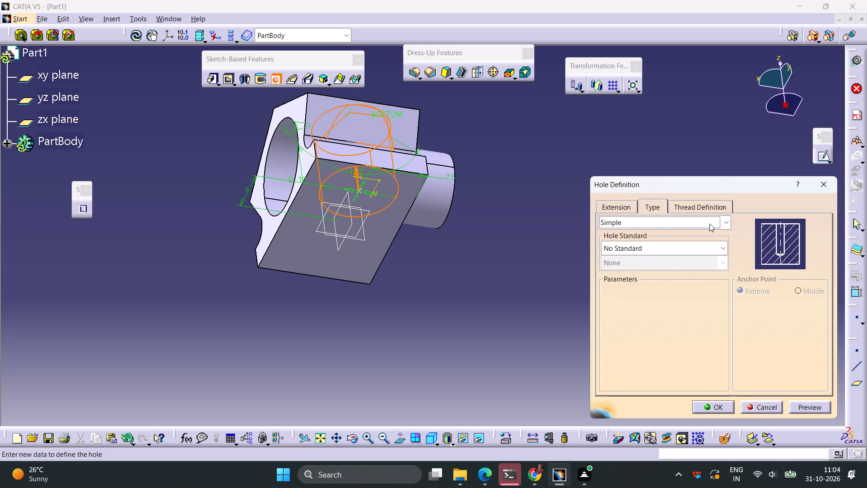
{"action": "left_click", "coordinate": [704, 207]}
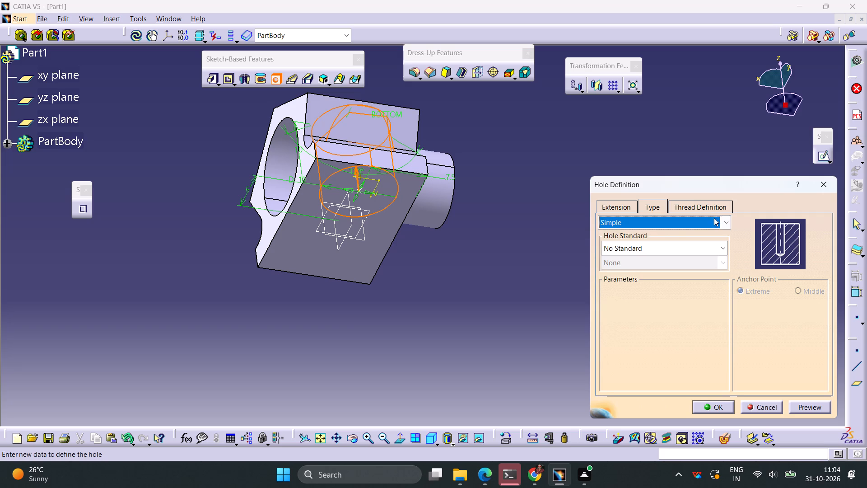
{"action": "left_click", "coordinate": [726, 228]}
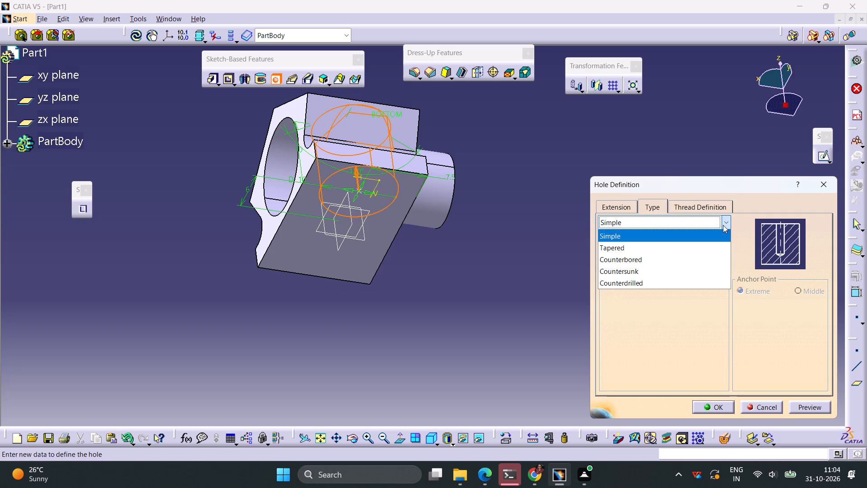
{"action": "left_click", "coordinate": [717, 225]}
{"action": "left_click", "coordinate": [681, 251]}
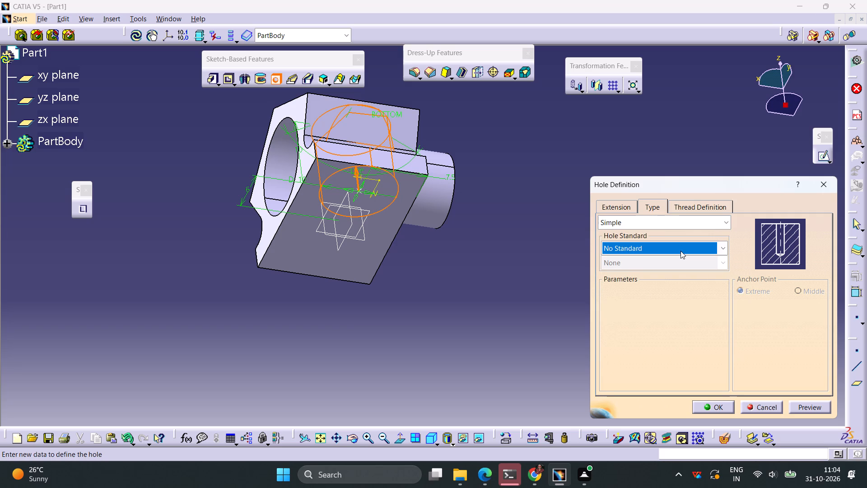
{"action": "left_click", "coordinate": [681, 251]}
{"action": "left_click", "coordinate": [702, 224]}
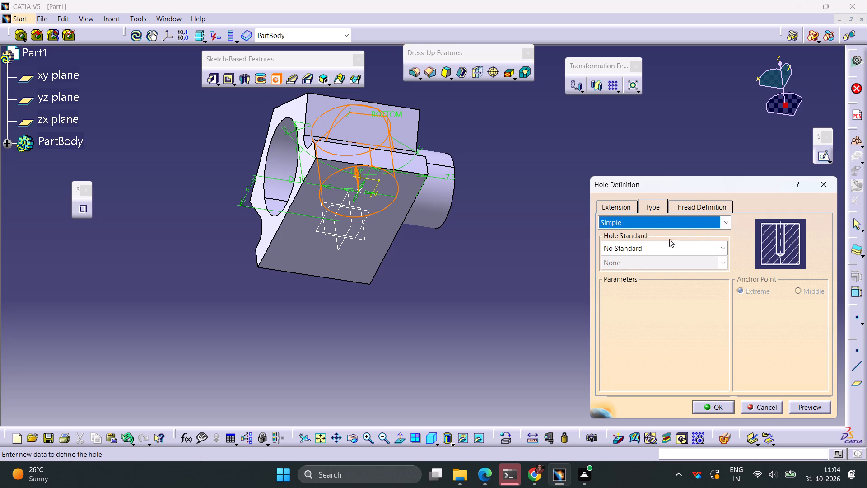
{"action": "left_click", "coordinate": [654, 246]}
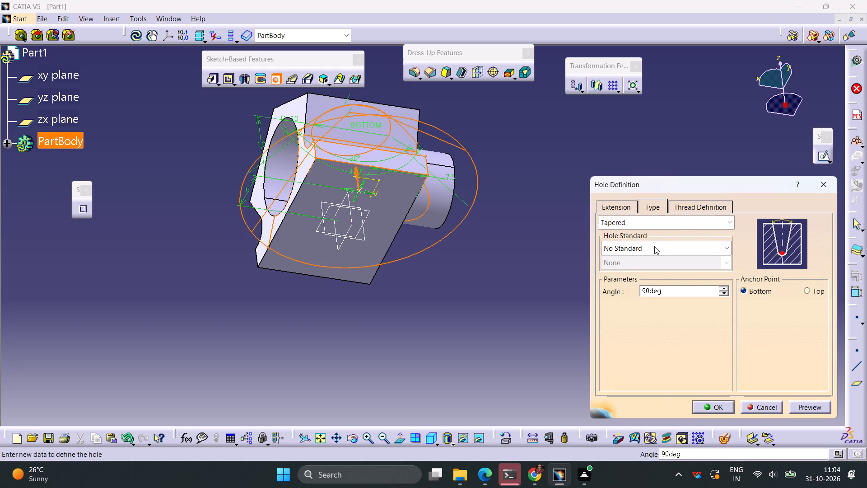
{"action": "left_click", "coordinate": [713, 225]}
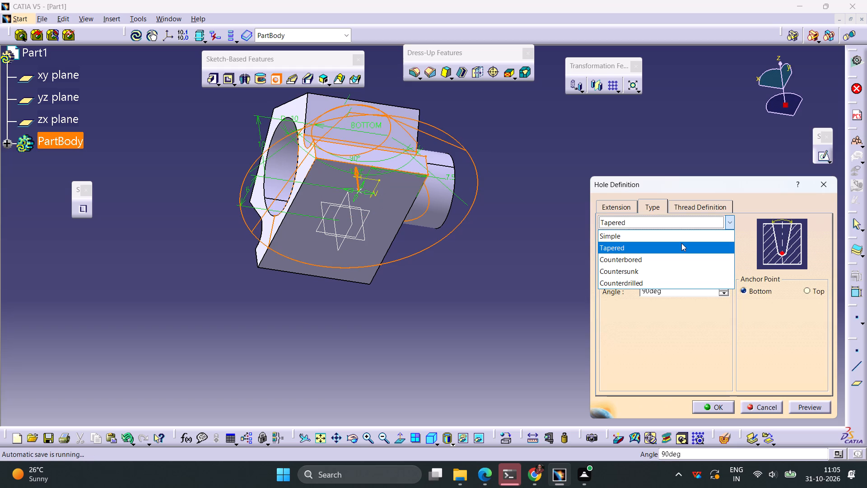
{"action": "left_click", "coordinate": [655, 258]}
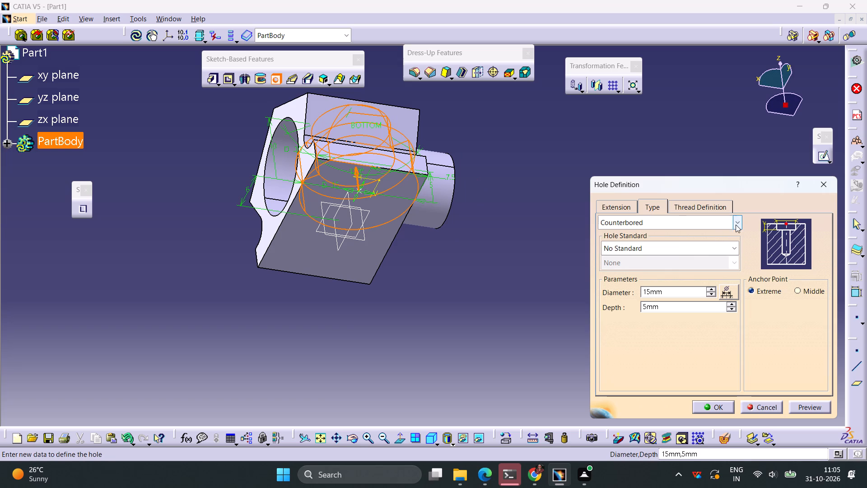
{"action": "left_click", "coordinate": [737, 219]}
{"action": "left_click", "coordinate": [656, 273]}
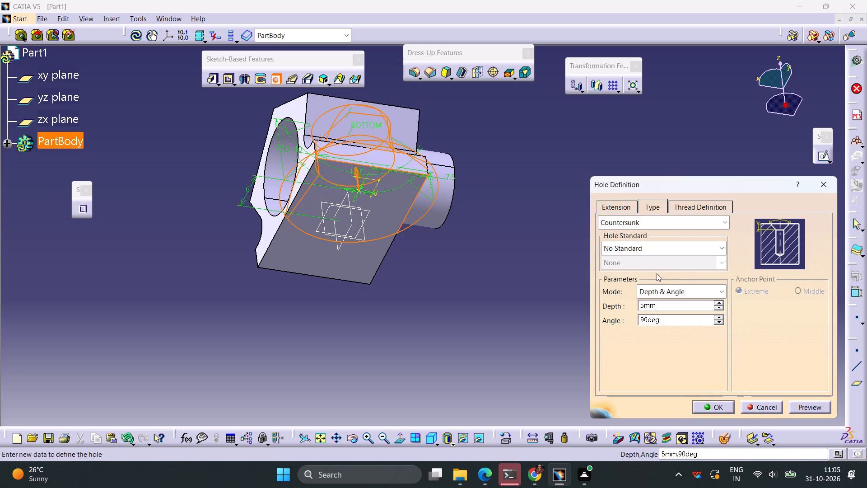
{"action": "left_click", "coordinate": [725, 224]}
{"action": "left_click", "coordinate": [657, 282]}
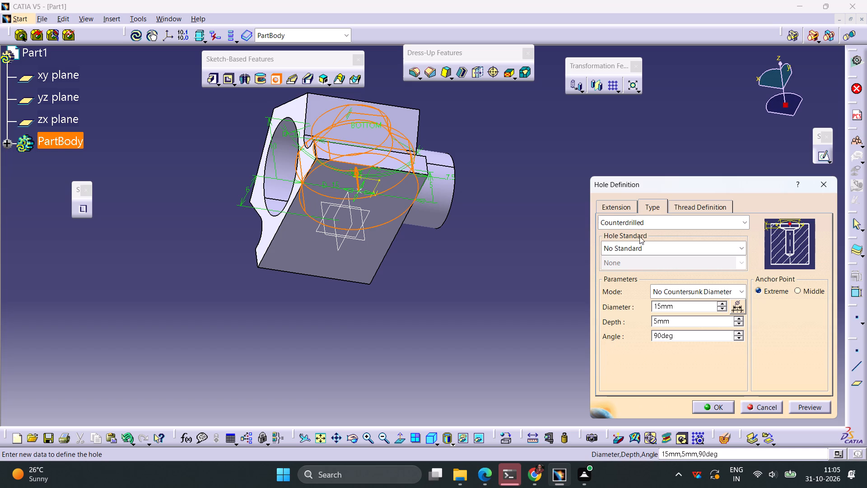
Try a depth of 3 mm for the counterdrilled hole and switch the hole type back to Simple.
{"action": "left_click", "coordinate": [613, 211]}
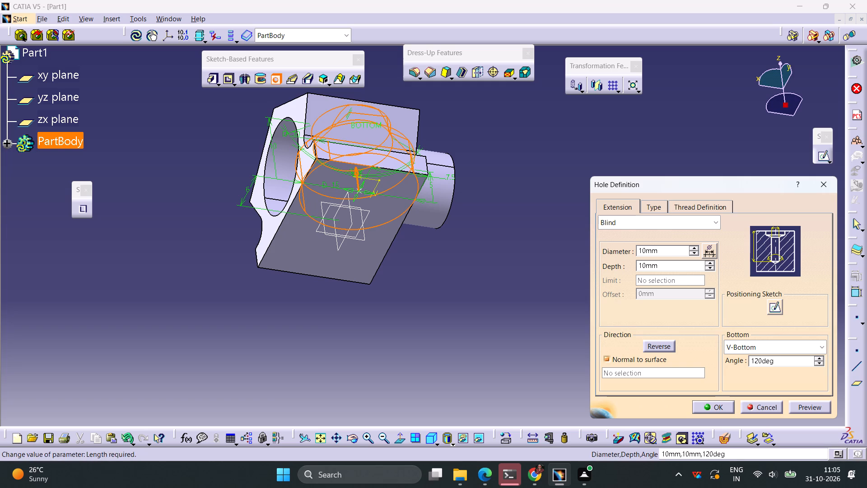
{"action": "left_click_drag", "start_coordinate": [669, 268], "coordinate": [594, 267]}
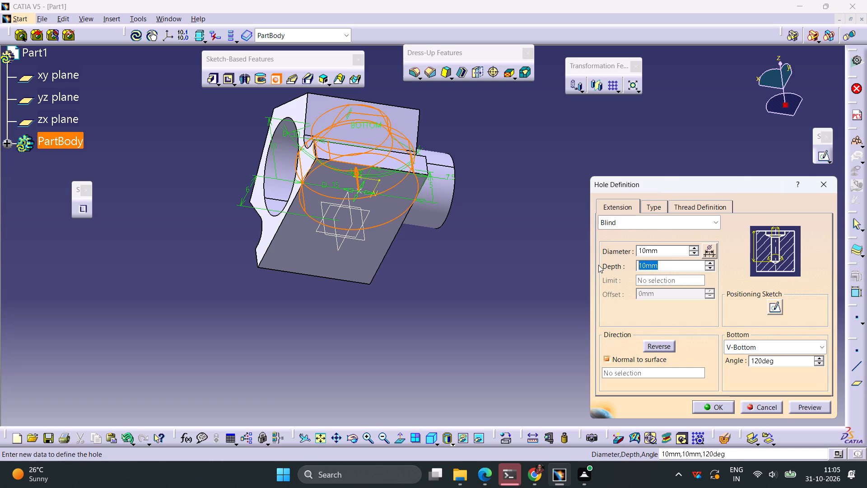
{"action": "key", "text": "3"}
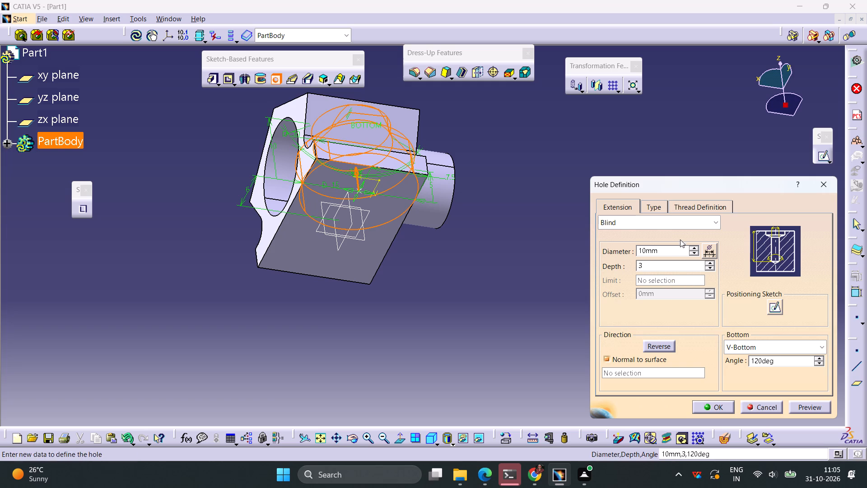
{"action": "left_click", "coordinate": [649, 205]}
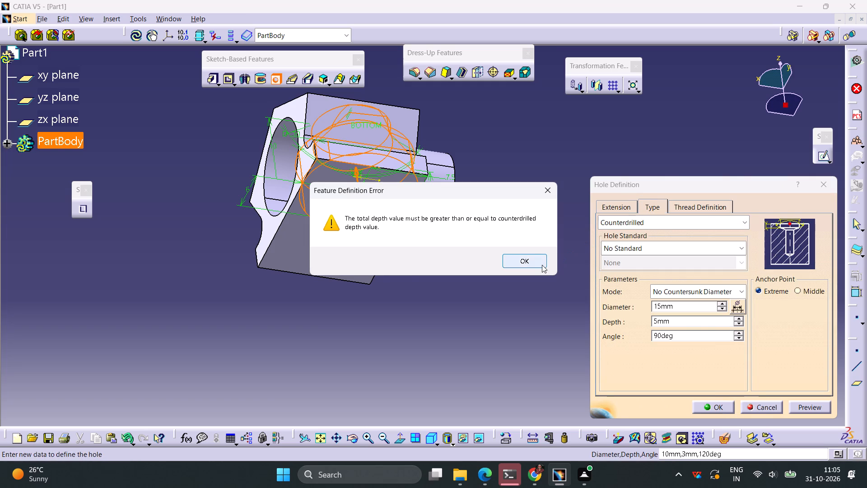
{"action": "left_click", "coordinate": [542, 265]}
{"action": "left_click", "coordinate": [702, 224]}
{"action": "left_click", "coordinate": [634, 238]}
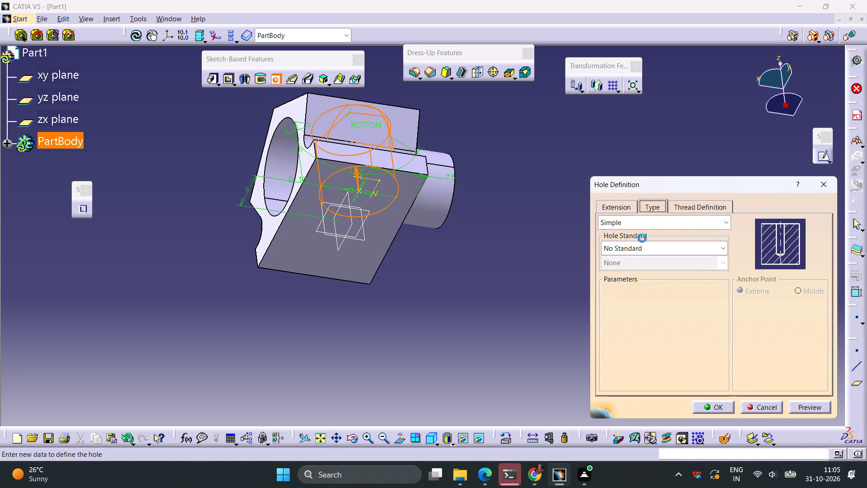
Make the bottom-face hole threaded with the Metric Thick Pitch type and the M2 thread description.
{"action": "left_click", "coordinate": [703, 203]}
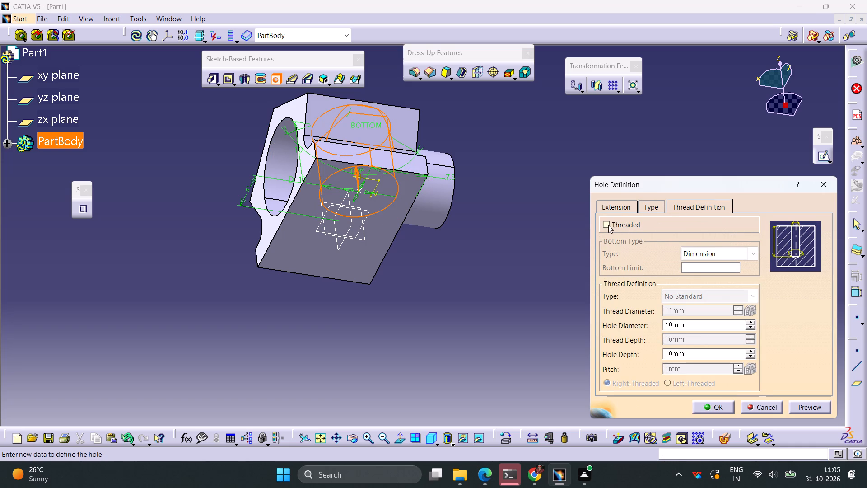
{"action": "left_click", "coordinate": [650, 207]}
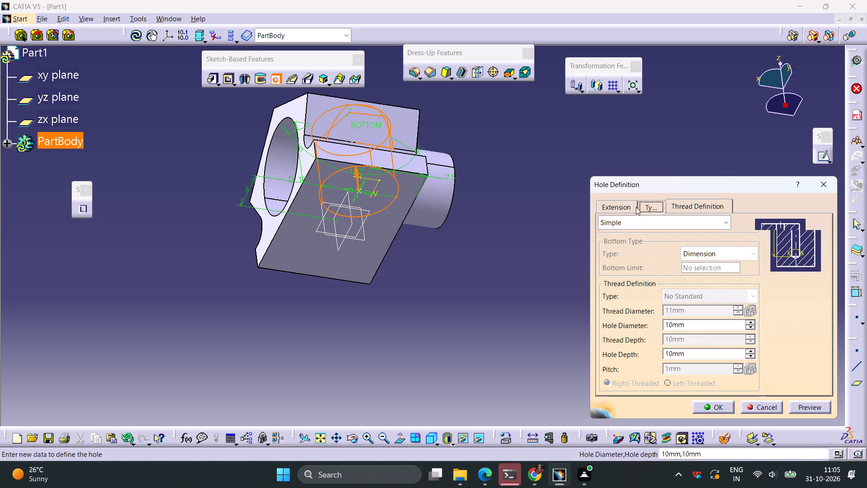
{"action": "left_click", "coordinate": [695, 203]}
{"action": "left_click", "coordinate": [605, 225]}
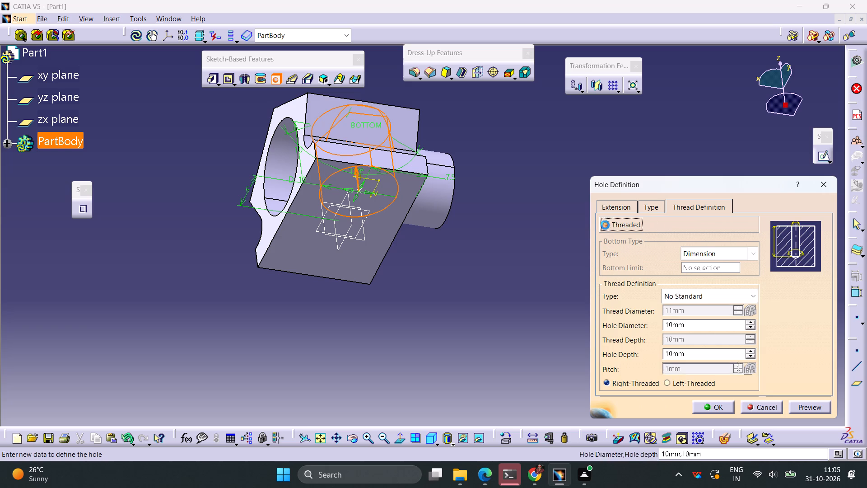
{"action": "left_click", "coordinate": [755, 296]}
{"action": "left_click", "coordinate": [725, 311]}
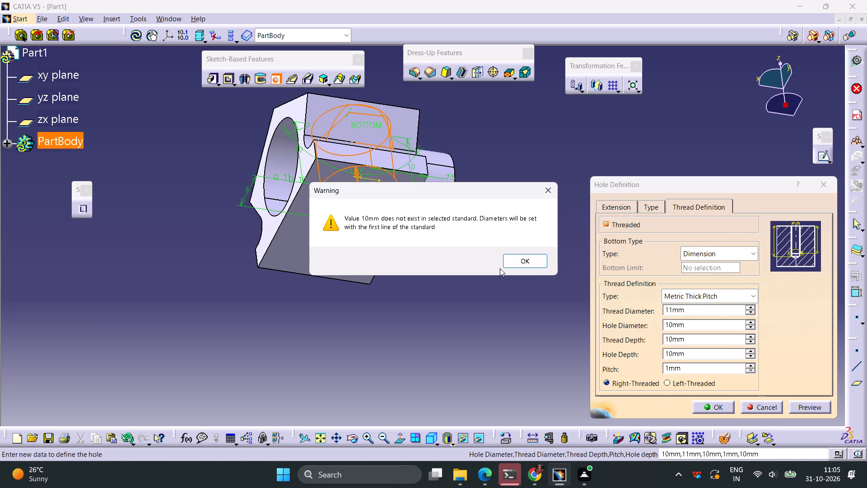
{"action": "left_click", "coordinate": [517, 257]}
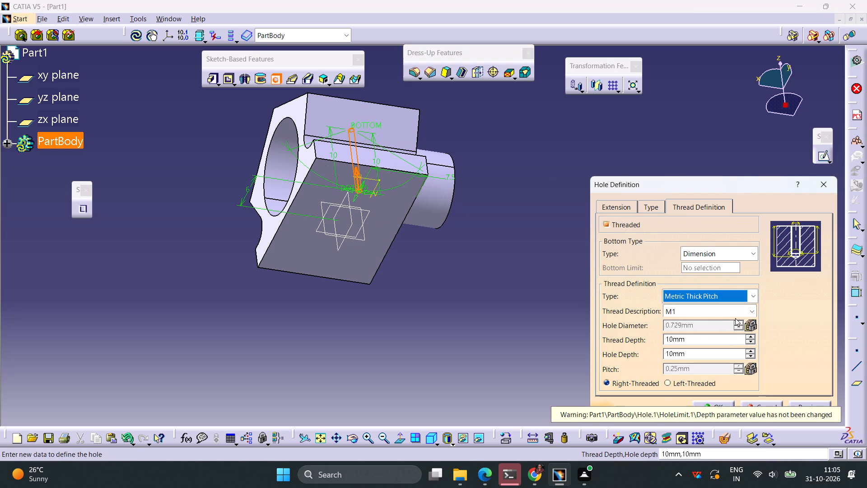
{"action": "left_click", "coordinate": [750, 311]}
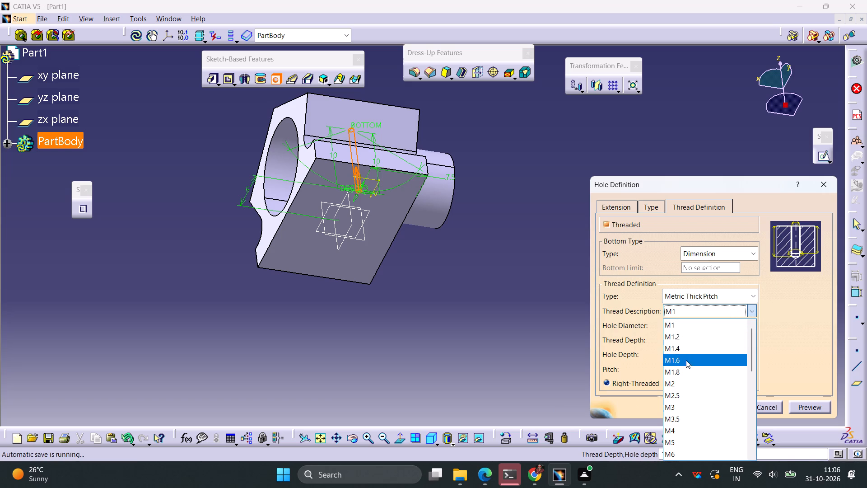
{"action": "left_click", "coordinate": [681, 385]}
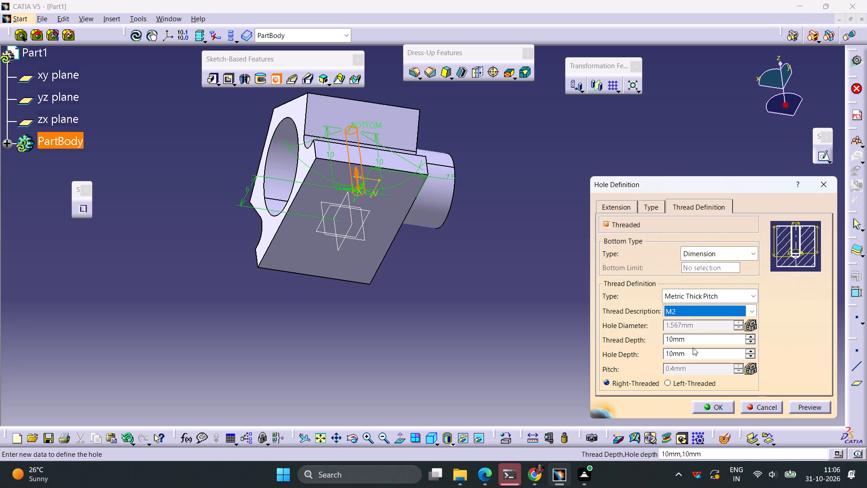
Set the hole's thread depth to 0.4 mm and hole depth to 3 mm, preview it, and finish the hole.
{"action": "left_click_drag", "start_coordinate": [691, 342], "coordinate": [656, 342]}
{"action": "type", "text": "0.4"}
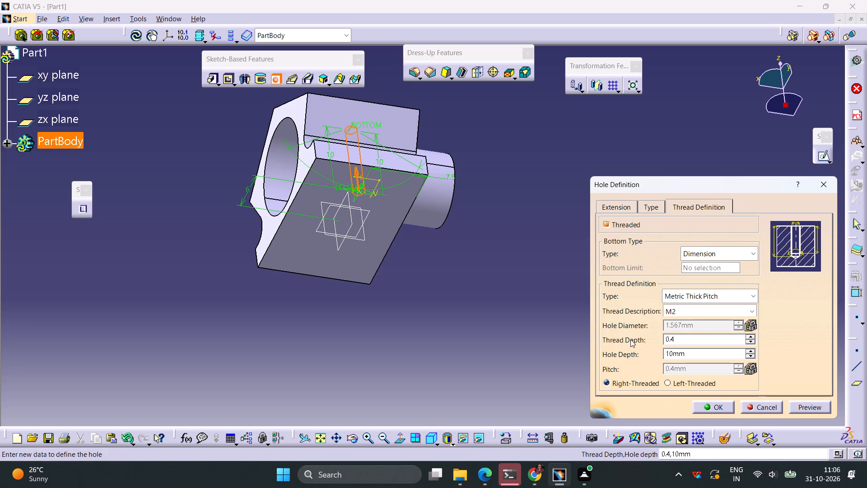
{"action": "left_click", "coordinate": [534, 340]}
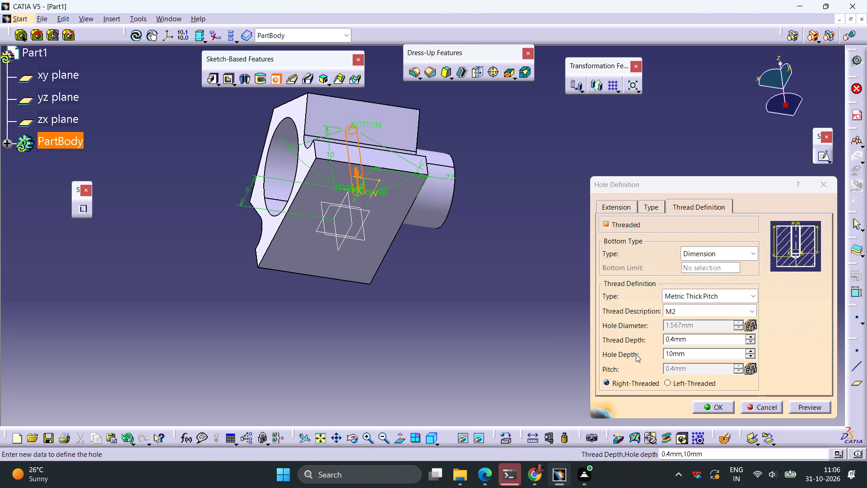
{"action": "left_click_drag", "start_coordinate": [691, 357], "coordinate": [603, 356]}
{"action": "key", "text": "3"}
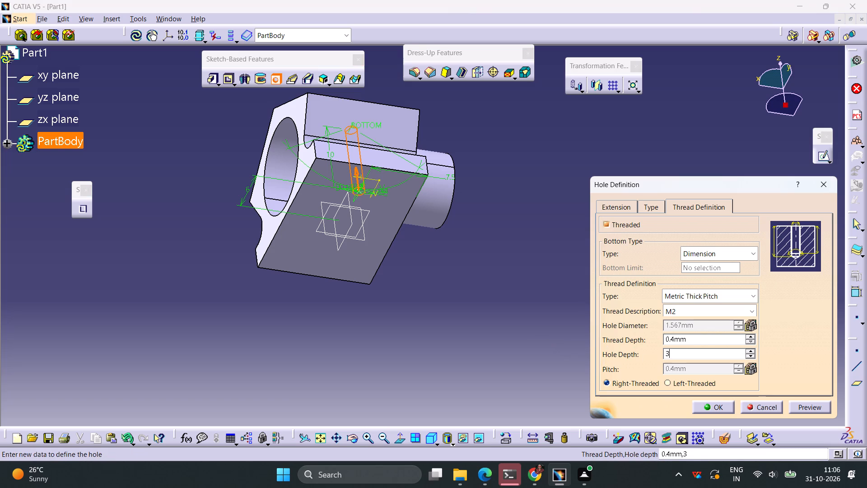
{"action": "left_click", "coordinate": [550, 359]}
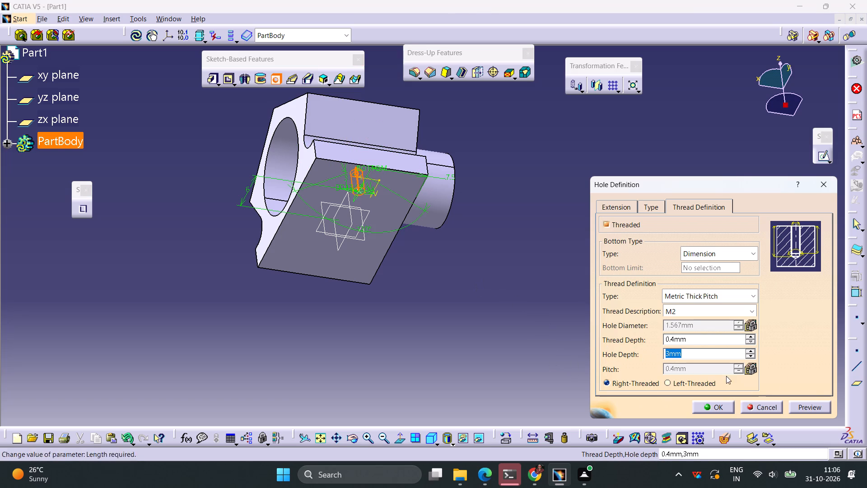
{"action": "left_click", "coordinate": [799, 406]}
{"action": "middle_click_drag", "start_coordinate": [481, 323], "coordinate": [454, 278]}
{"action": "right_click_drag", "start_coordinate": [481, 323], "coordinate": [454, 278]}
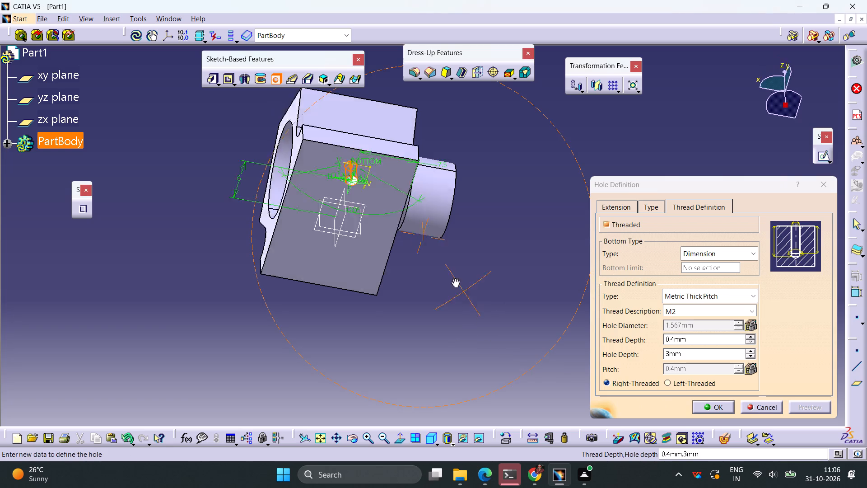
{"action": "right_click_drag", "start_coordinate": [454, 278], "coordinate": [453, 184]}
{"action": "middle_click_drag", "start_coordinate": [454, 278], "coordinate": [453, 184]}
{"action": "middle_click_drag", "start_coordinate": [391, 202], "coordinate": [383, 154], "text": "ctrl"}
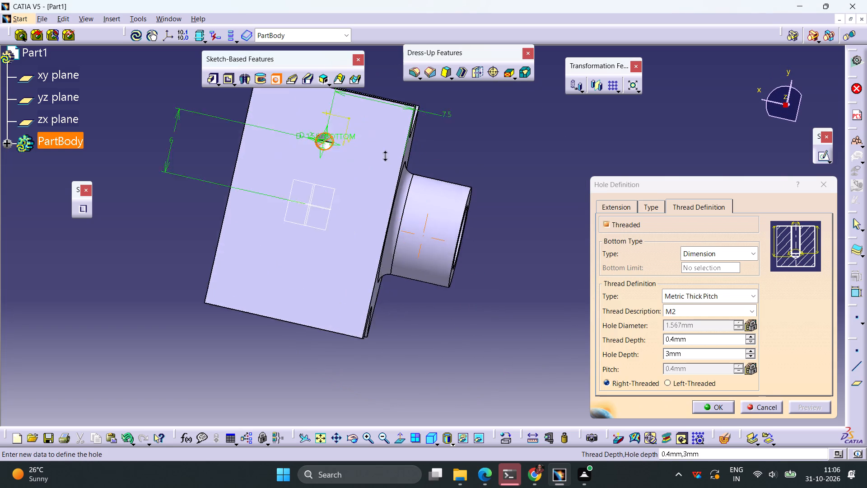
{"action": "middle_click_drag", "start_coordinate": [383, 154], "coordinate": [383, 118], "text": "ctrl"}
{"action": "middle_click_drag", "start_coordinate": [424, 155], "coordinate": [516, 457]}
{"action": "middle_click_drag", "start_coordinate": [321, 398], "coordinate": [315, 331], "text": "ctrl"}
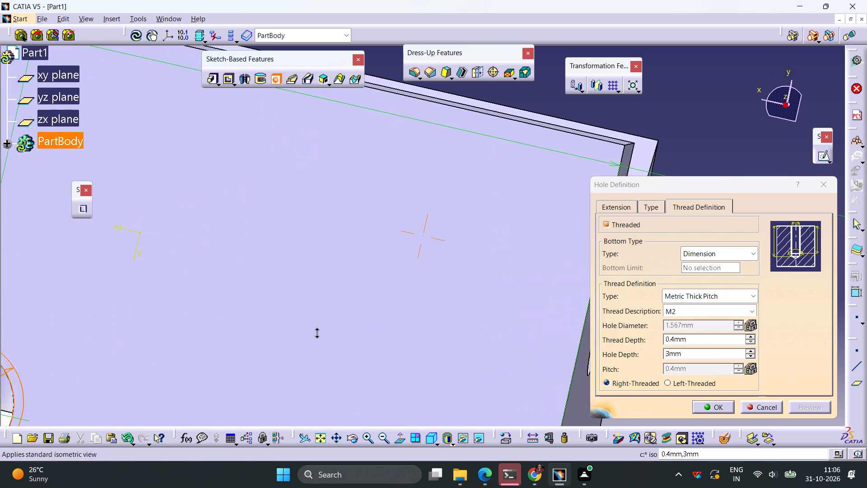
{"action": "middle_click_drag", "start_coordinate": [315, 331], "coordinate": [330, 396], "text": "ctrl"}
{"action": "left_click", "coordinate": [713, 404]}
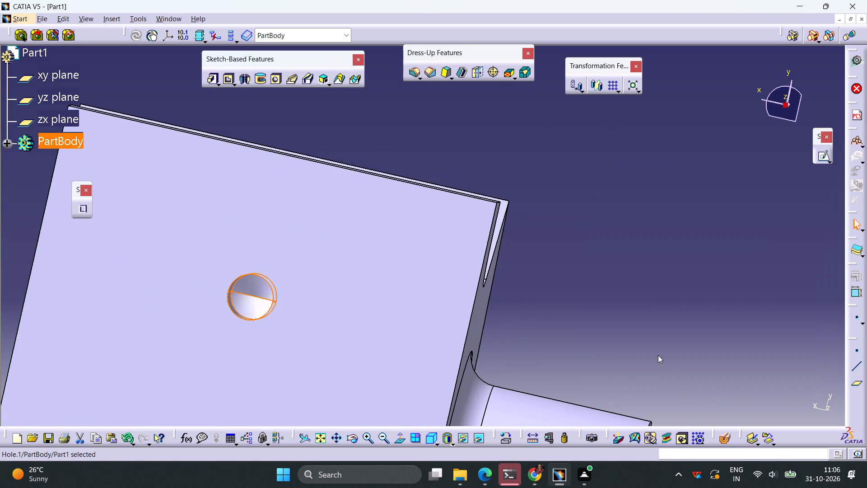
{"action": "left_click", "coordinate": [658, 354]}
Start a Thread/Tap with the boss's bore as the lateral face and the boss's end face as the limit face.
{"action": "left_click", "coordinate": [493, 75]}
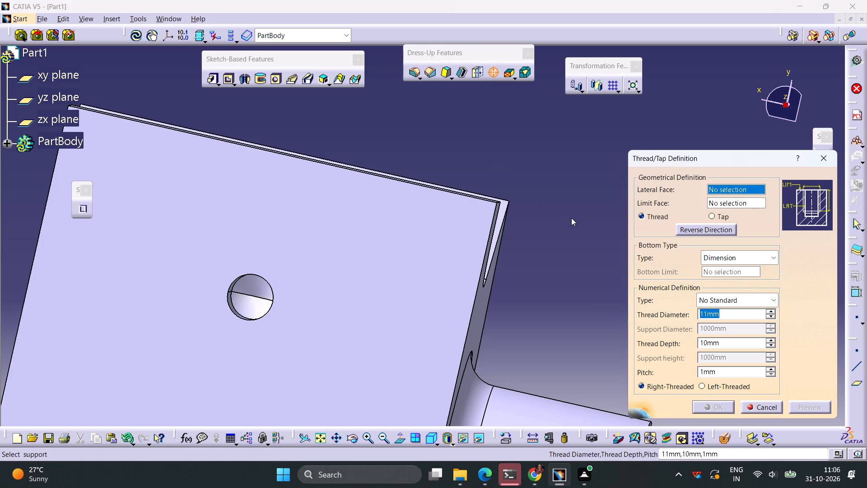
{"action": "left_click", "coordinate": [453, 256]}
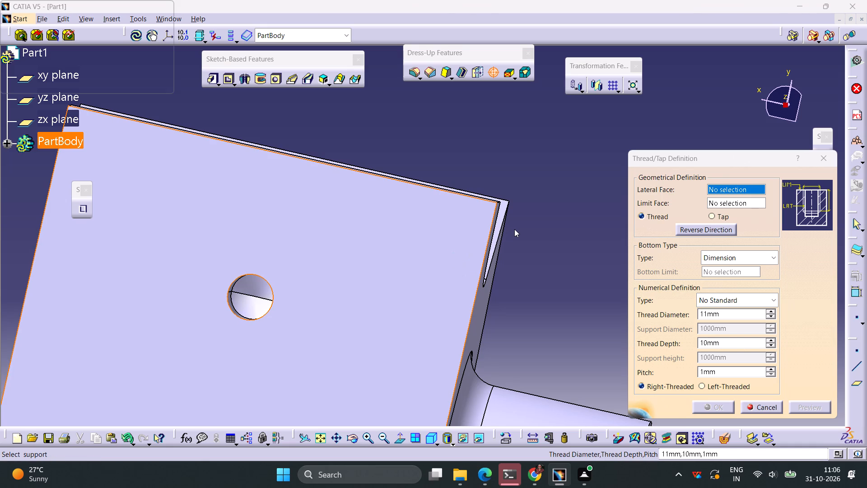
{"action": "left_click", "coordinate": [496, 254]}
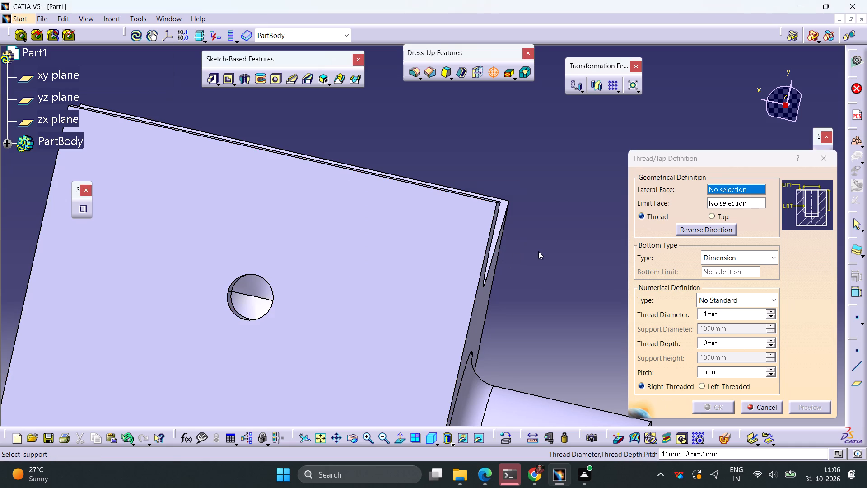
{"action": "middle_click_drag", "start_coordinate": [542, 250], "coordinate": [537, 291], "text": "ctrl"}
{"action": "middle_click_drag", "start_coordinate": [534, 291], "coordinate": [419, 229]}
{"action": "right_click_drag", "start_coordinate": [534, 291], "coordinate": [419, 229]}
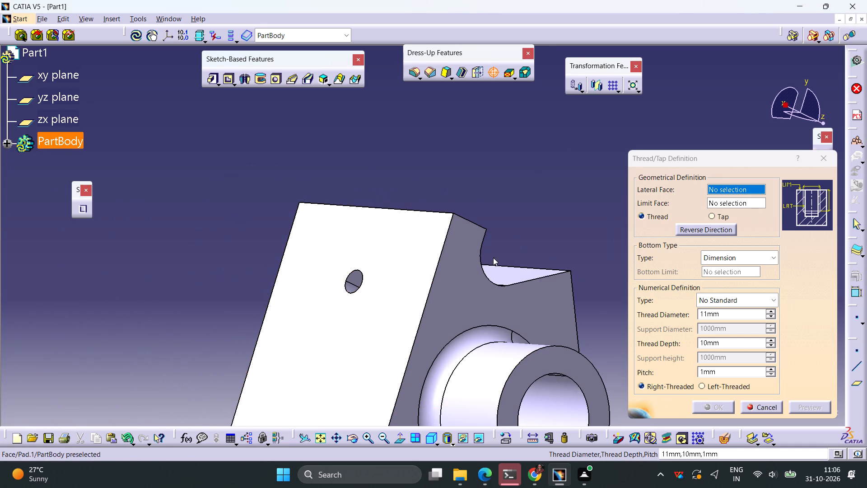
{"action": "middle_click_drag", "start_coordinate": [515, 253], "coordinate": [442, 107]}
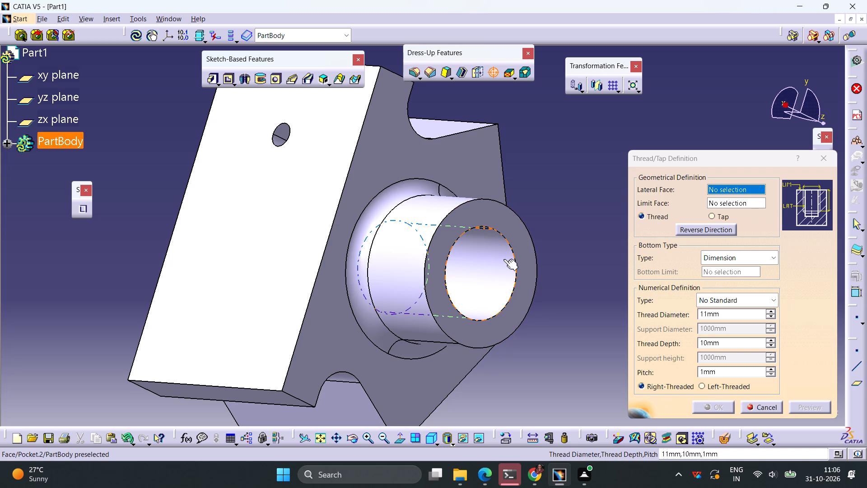
{"action": "left_click", "coordinate": [503, 259]}
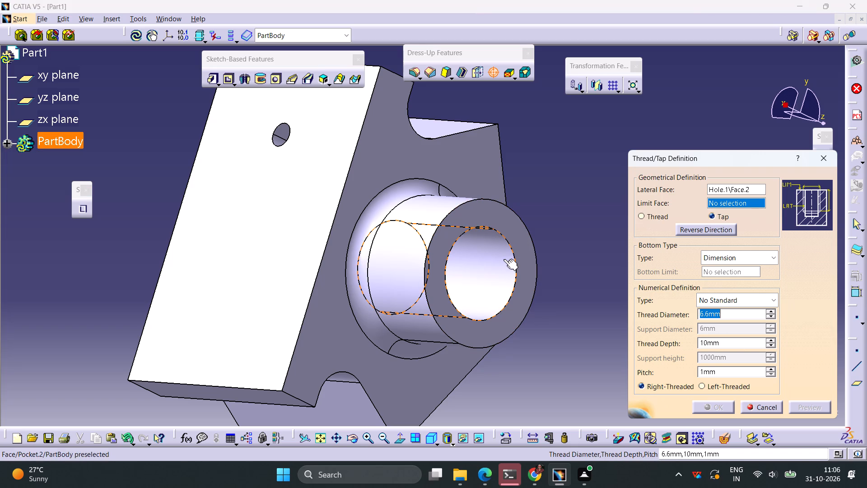
{"action": "left_click", "coordinate": [520, 255]}
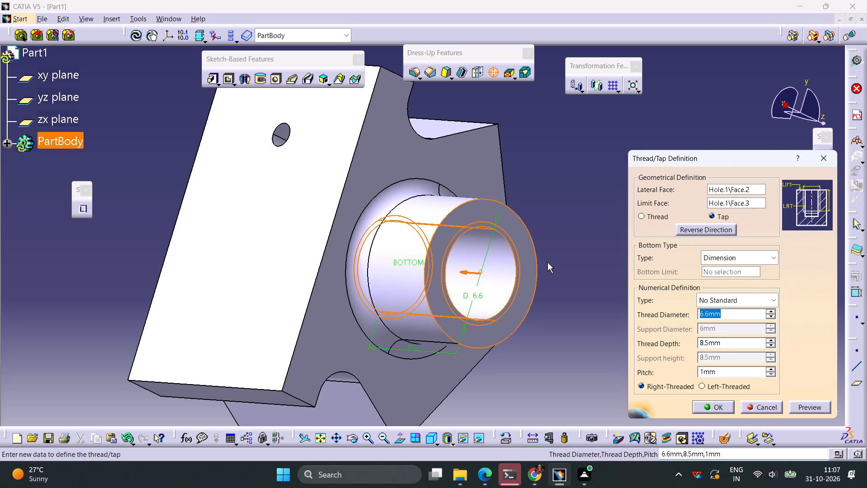
Apply the Metric Thick Pitch M1.8 thread to the boss's tap and switch its type back to No Standard.
{"action": "left_click", "coordinate": [772, 299]}
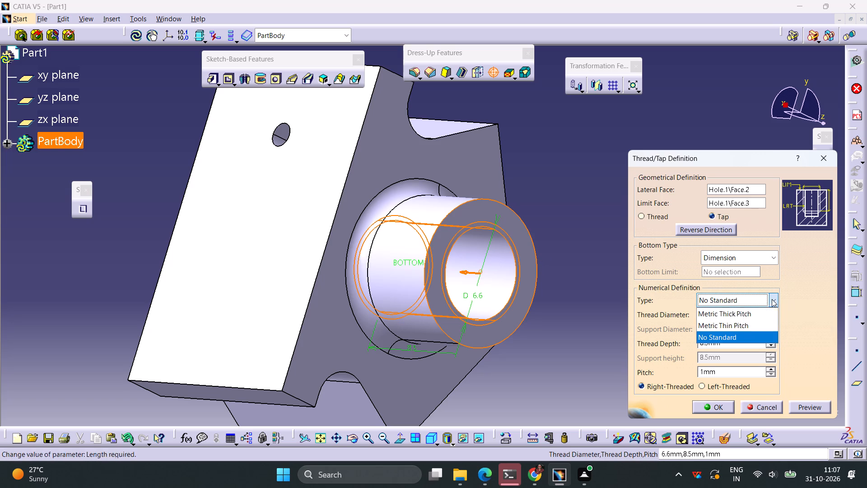
{"action": "left_click", "coordinate": [745, 315]}
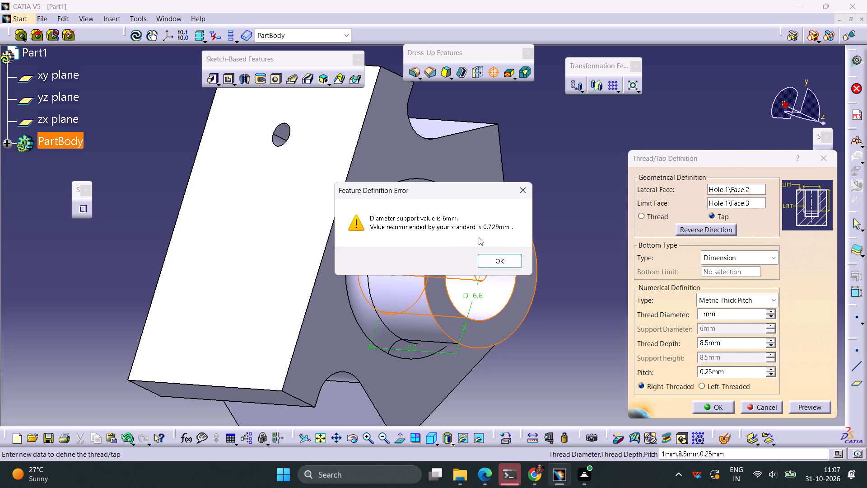
{"action": "left_click", "coordinate": [501, 255]}
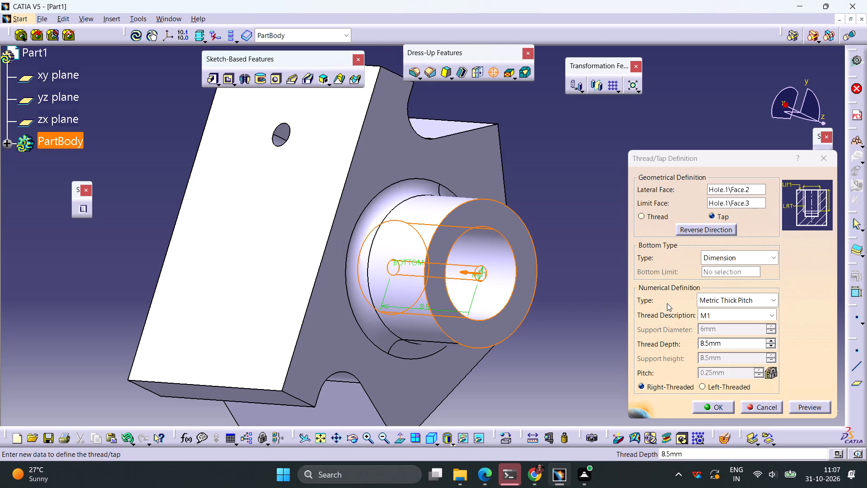
{"action": "left_click", "coordinate": [767, 317]}
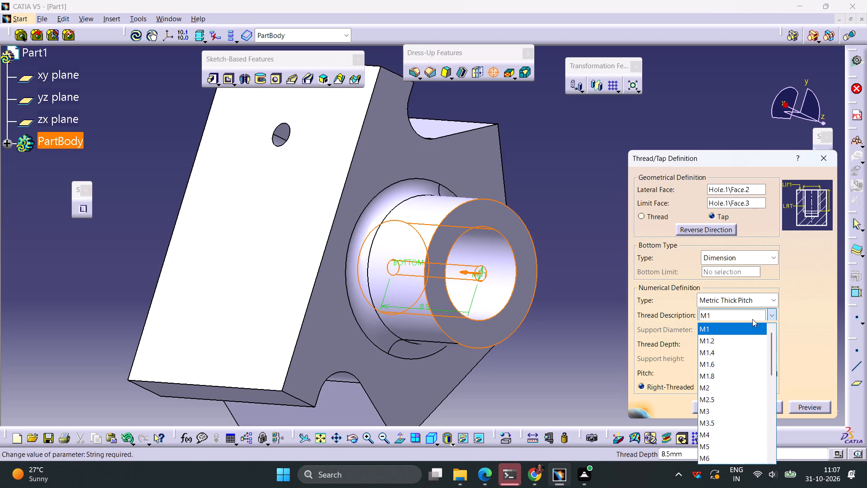
{"action": "left_click", "coordinate": [730, 371]}
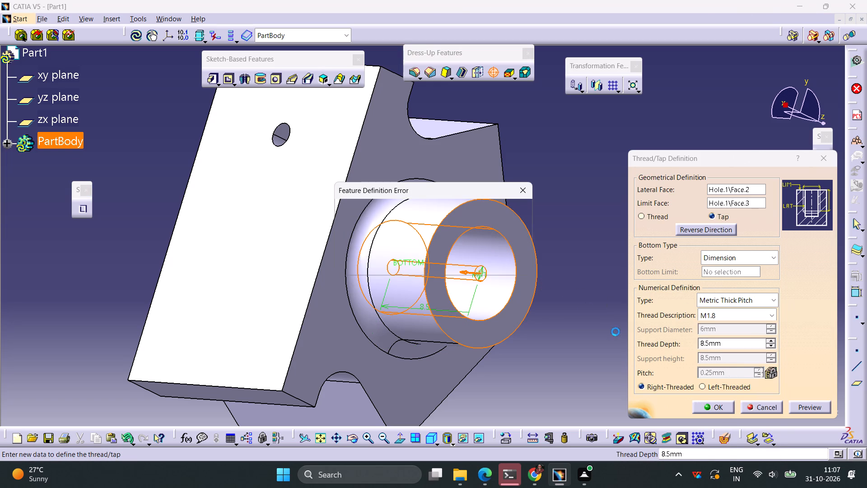
{"action": "left_click", "coordinate": [509, 260]}
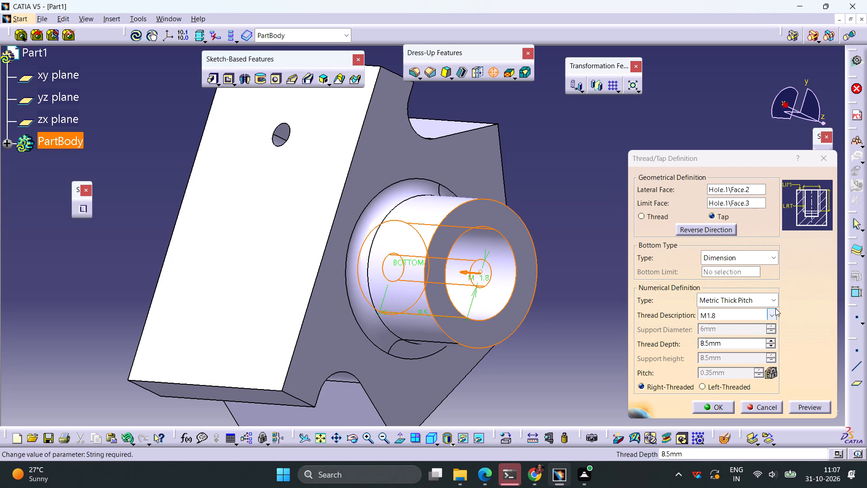
{"action": "left_click", "coordinate": [774, 302]}
{"action": "left_click", "coordinate": [734, 332]}
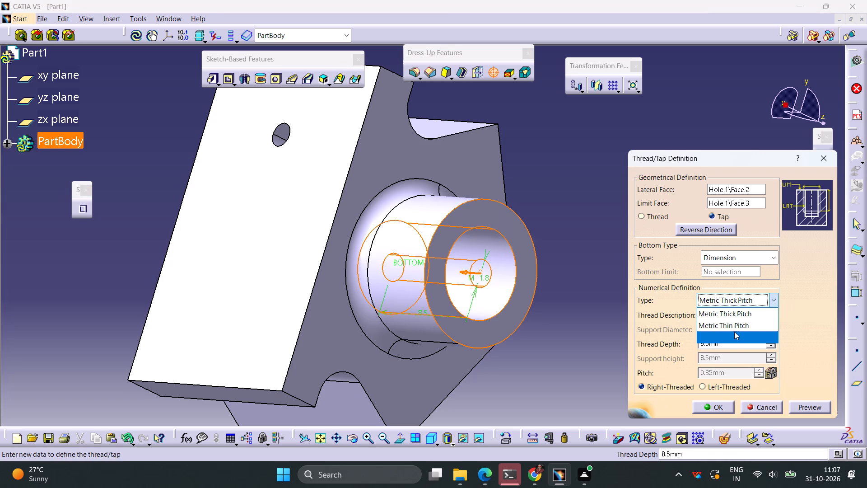
Set the tap's bottom type to Support Depth and its thread diameter to 10 mm.
{"action": "left_click", "coordinate": [749, 255]}
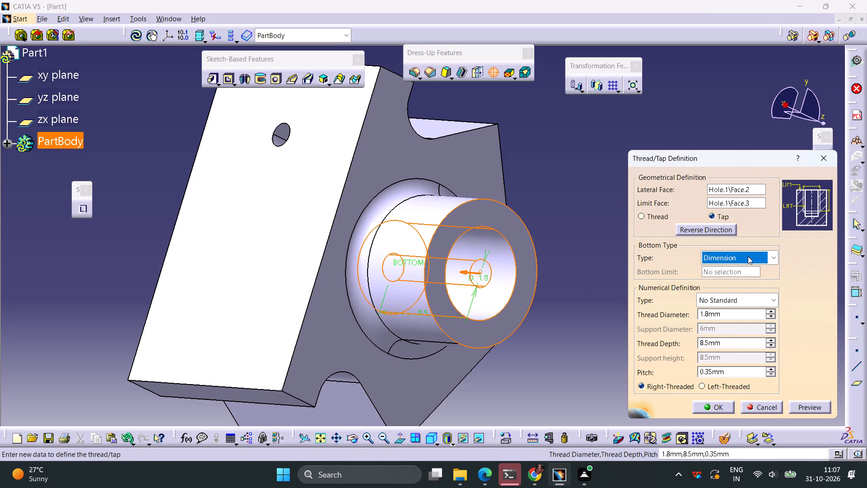
{"action": "left_click", "coordinate": [739, 285]}
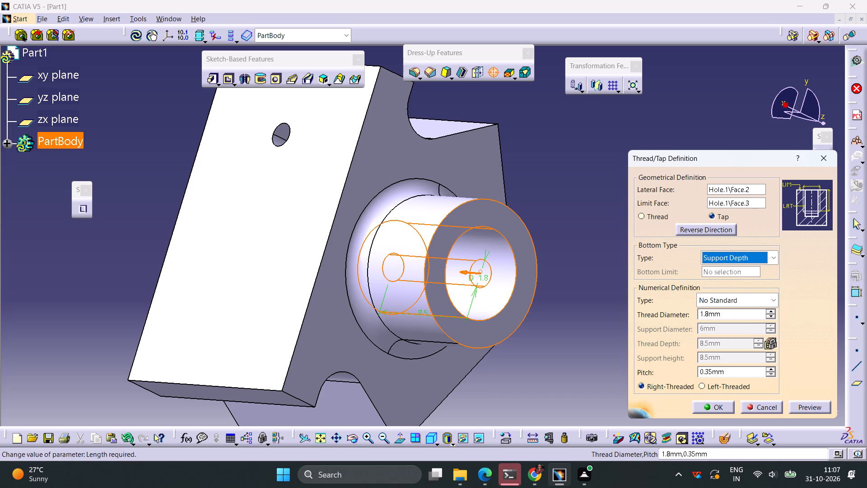
{"action": "left_click_drag", "start_coordinate": [727, 316], "coordinate": [685, 316]}
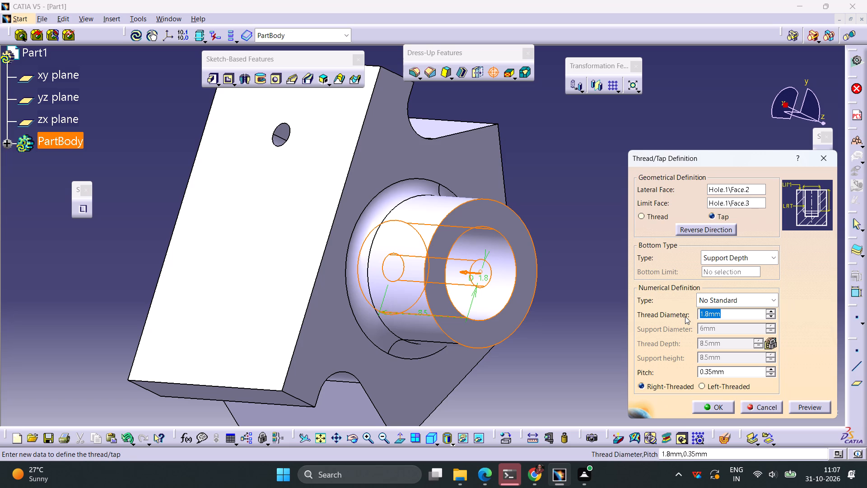
{"action": "type", "text": "10"}
{"action": "left_click", "coordinate": [574, 347]}
{"action": "middle_click_drag", "start_coordinate": [597, 333], "coordinate": [564, 275]}
{"action": "right_click_drag", "start_coordinate": [597, 332], "coordinate": [564, 275]}
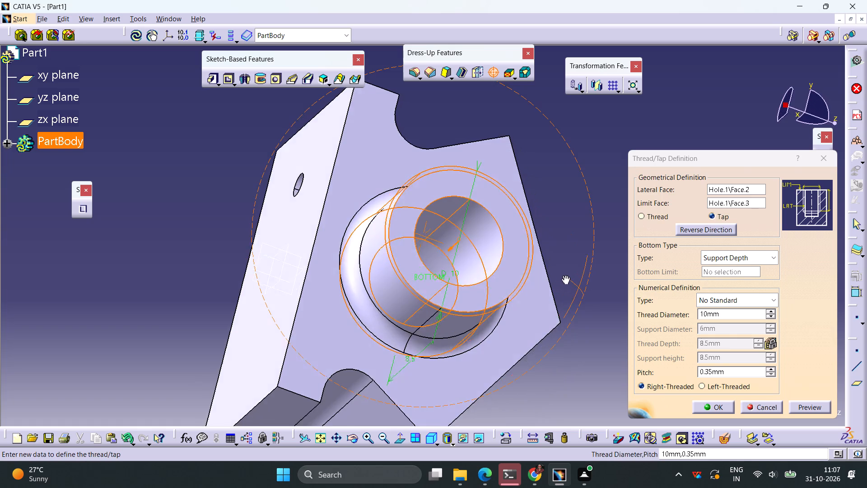
{"action": "right_click_drag", "start_coordinate": [564, 275], "coordinate": [565, 289]}
{"action": "middle_click_drag", "start_coordinate": [564, 275], "coordinate": [565, 293]}
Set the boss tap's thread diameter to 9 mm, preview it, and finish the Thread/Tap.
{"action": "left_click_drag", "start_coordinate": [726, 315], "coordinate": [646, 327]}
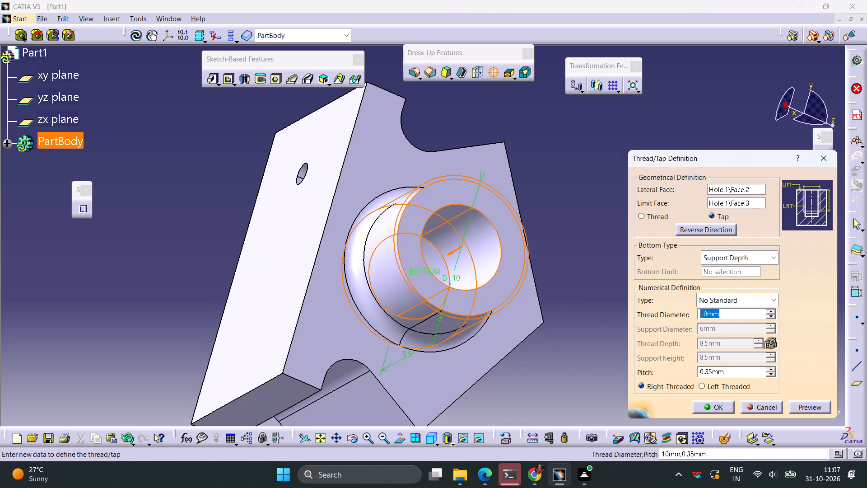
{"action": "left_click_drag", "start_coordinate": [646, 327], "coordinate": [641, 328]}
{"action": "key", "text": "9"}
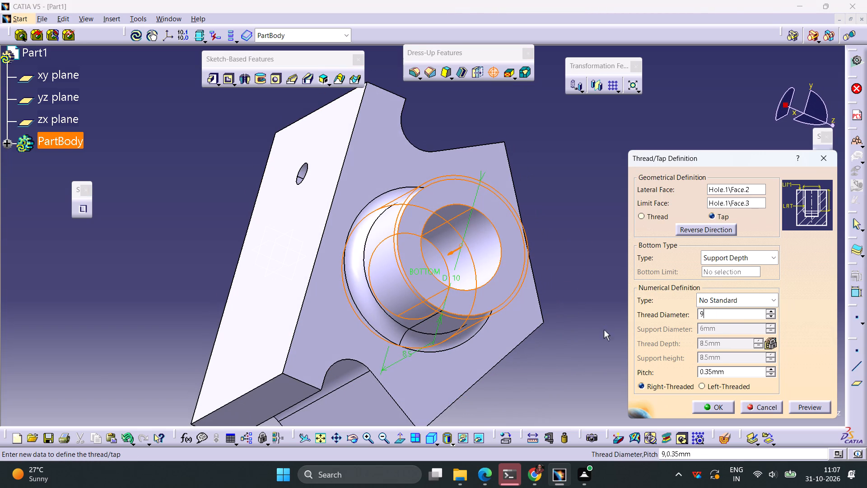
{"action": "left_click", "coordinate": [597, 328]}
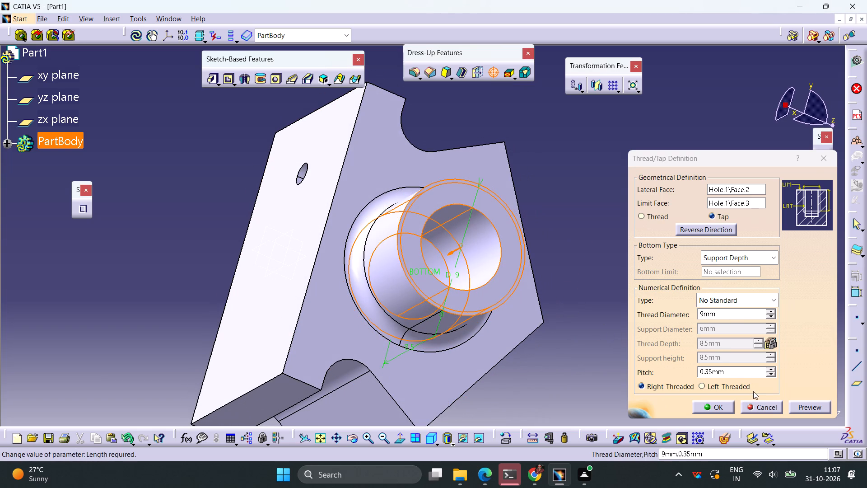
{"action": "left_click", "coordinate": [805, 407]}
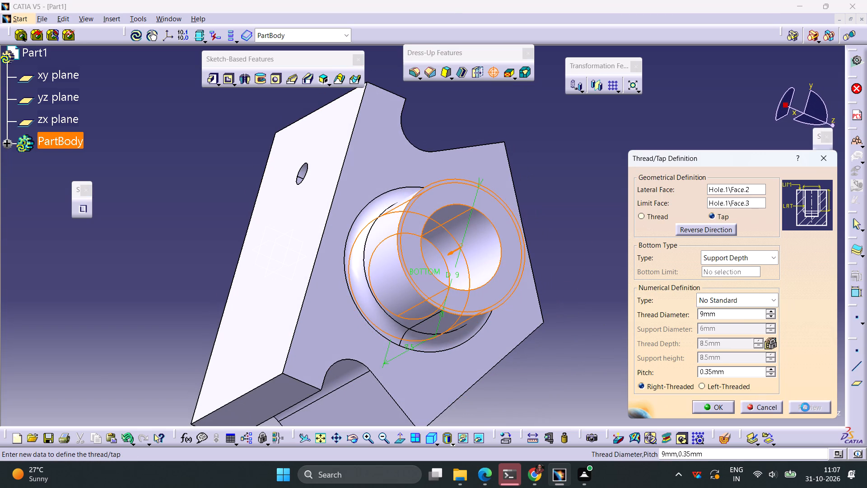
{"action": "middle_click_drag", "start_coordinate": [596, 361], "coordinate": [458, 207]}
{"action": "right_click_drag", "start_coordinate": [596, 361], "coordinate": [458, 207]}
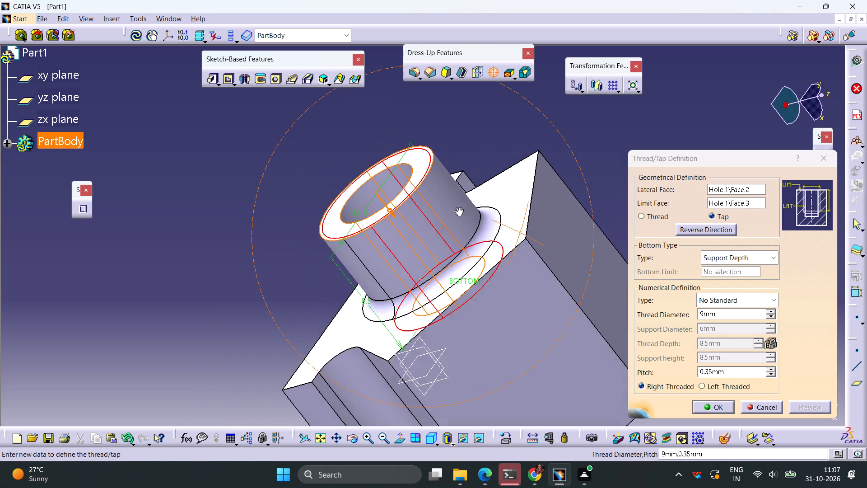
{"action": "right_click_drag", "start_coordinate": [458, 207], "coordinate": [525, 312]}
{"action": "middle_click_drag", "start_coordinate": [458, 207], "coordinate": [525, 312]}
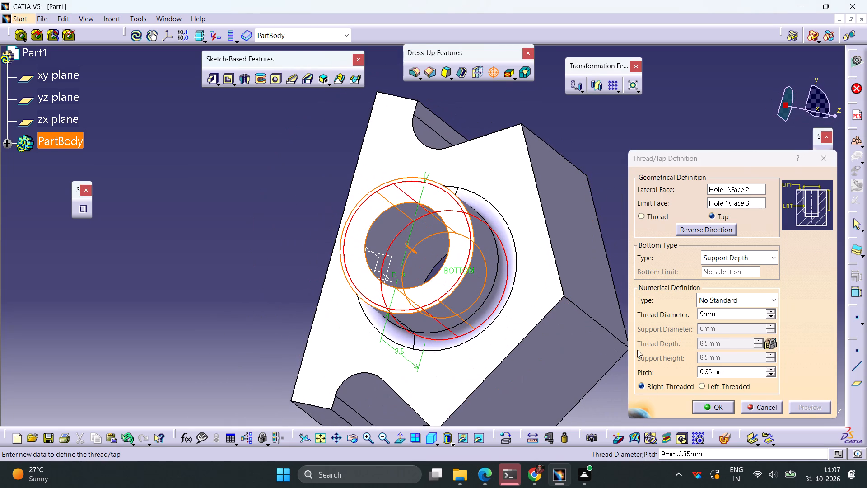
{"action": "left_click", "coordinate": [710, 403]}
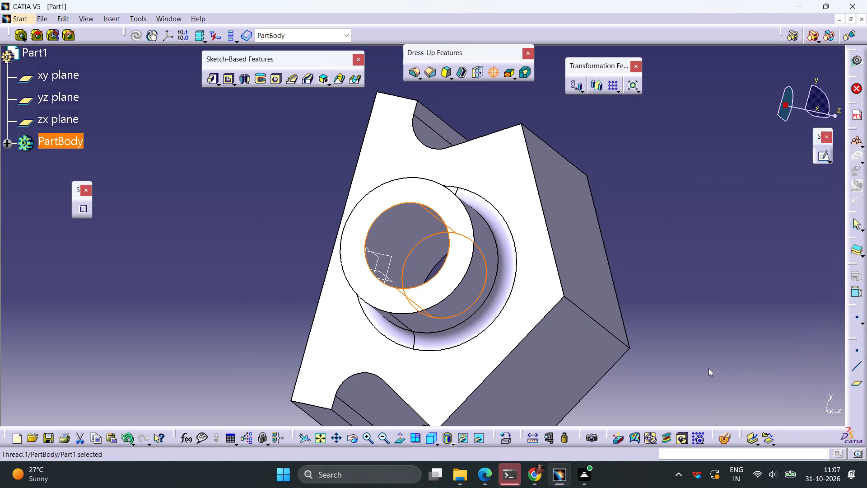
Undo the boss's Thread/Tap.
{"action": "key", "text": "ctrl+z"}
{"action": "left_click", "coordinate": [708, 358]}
Start a second Hole on the part's bottom face, opposite the existing small hole, and open its positioning sketch.
{"action": "middle_click_drag", "start_coordinate": [244, 276], "coordinate": [460, 325]}
{"action": "right_click_drag", "start_coordinate": [244, 276], "coordinate": [460, 325]}
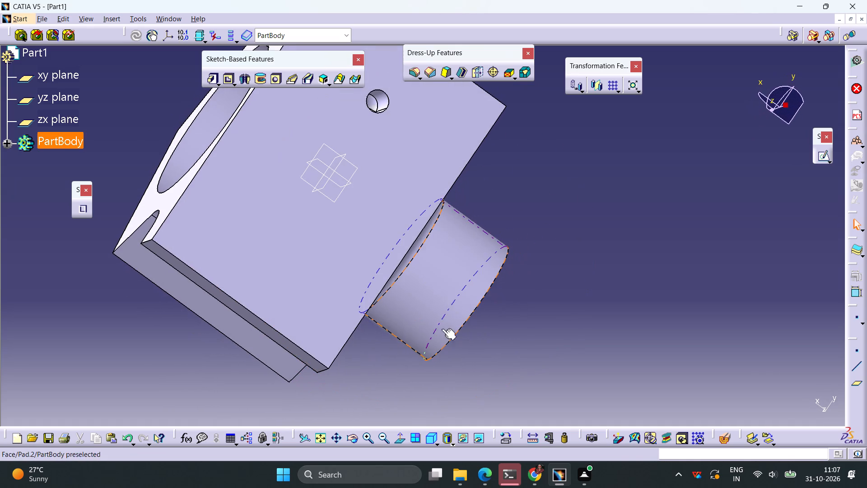
{"action": "left_click", "coordinate": [271, 79]}
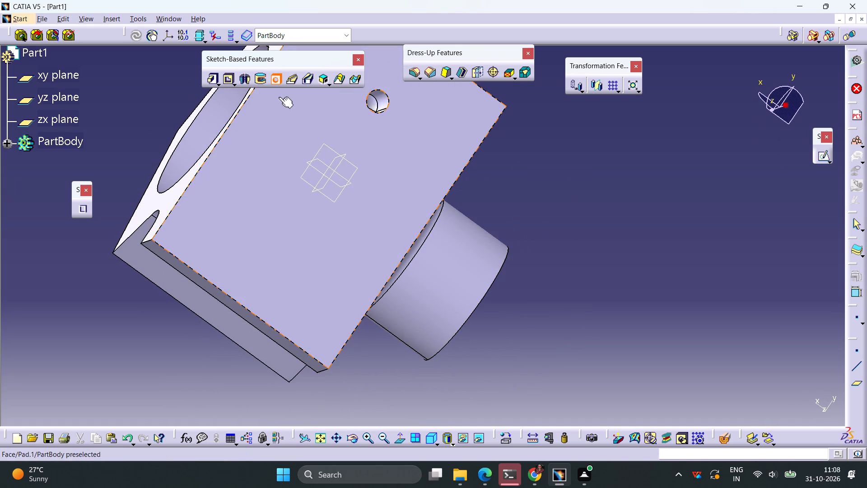
{"action": "left_click", "coordinate": [299, 252]}
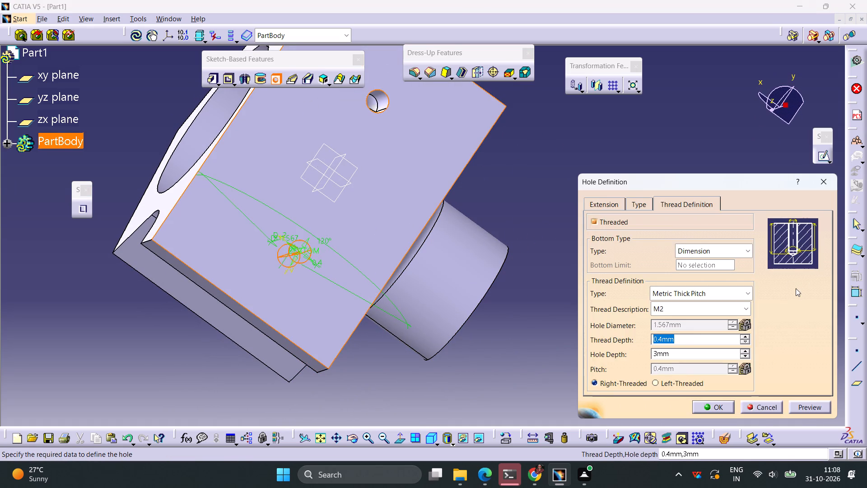
{"action": "left_click", "coordinate": [612, 205]}
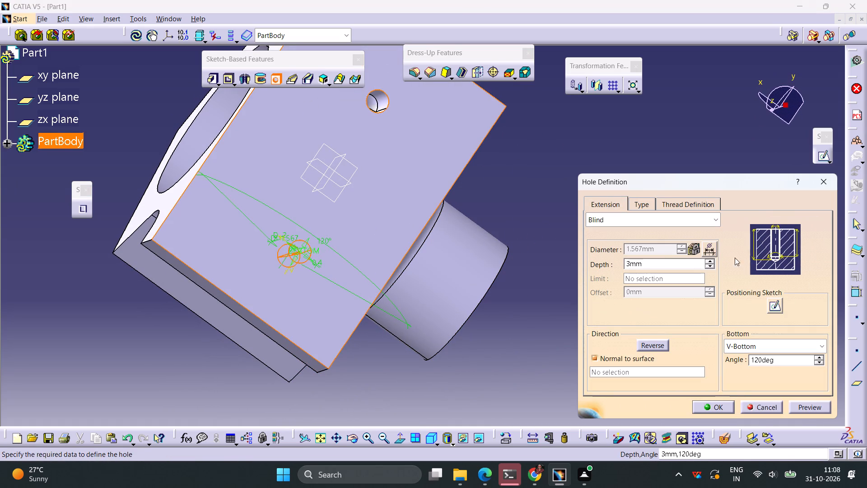
{"action": "left_click", "coordinate": [772, 304]}
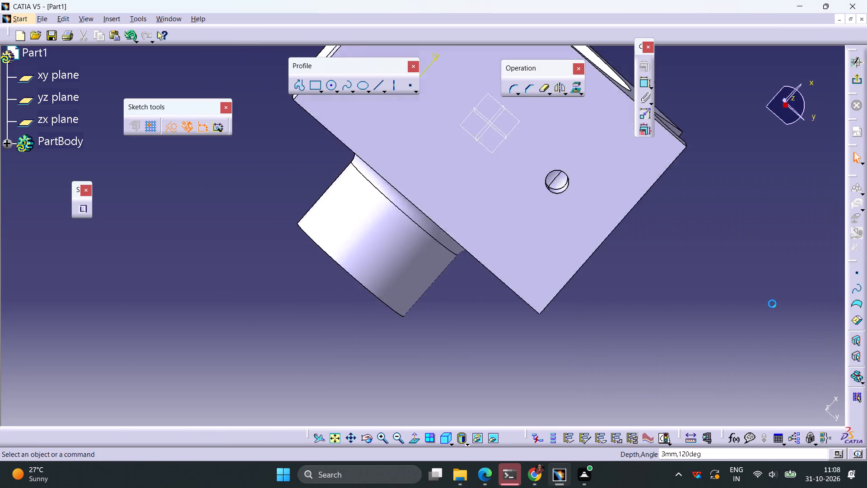
Constrain the new hole's centre point 7.5 mm from the bottom face's long edge opposite the boss.
{"action": "middle_click_drag", "start_coordinate": [735, 287], "coordinate": [687, 376]}
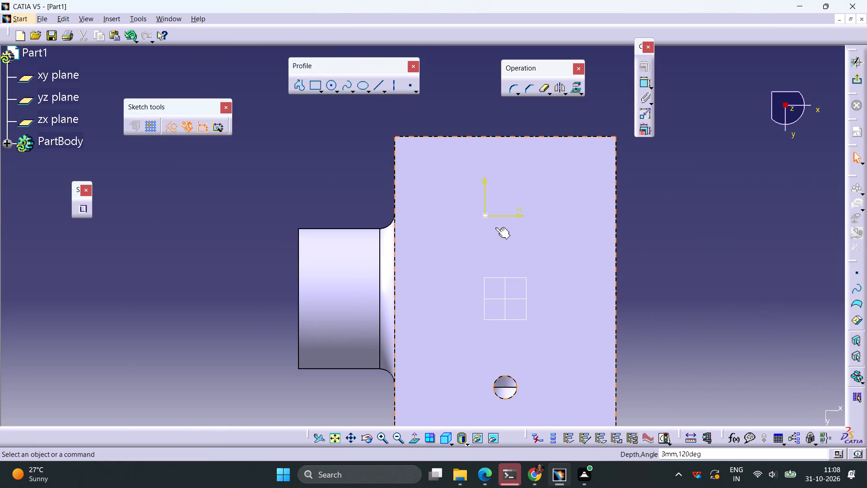
{"action": "left_click", "coordinate": [485, 216]}
{"action": "left_click", "coordinate": [645, 81]}
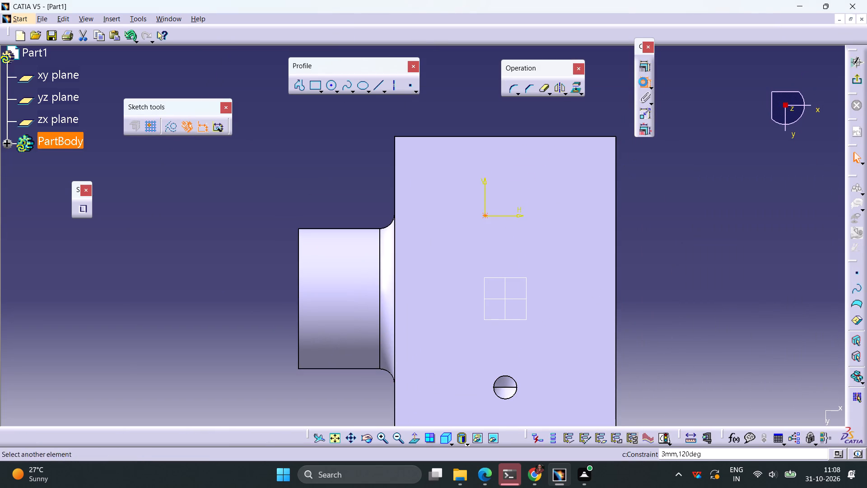
{"action": "left_click", "coordinate": [616, 183]}
{"action": "left_click", "coordinate": [656, 185]}
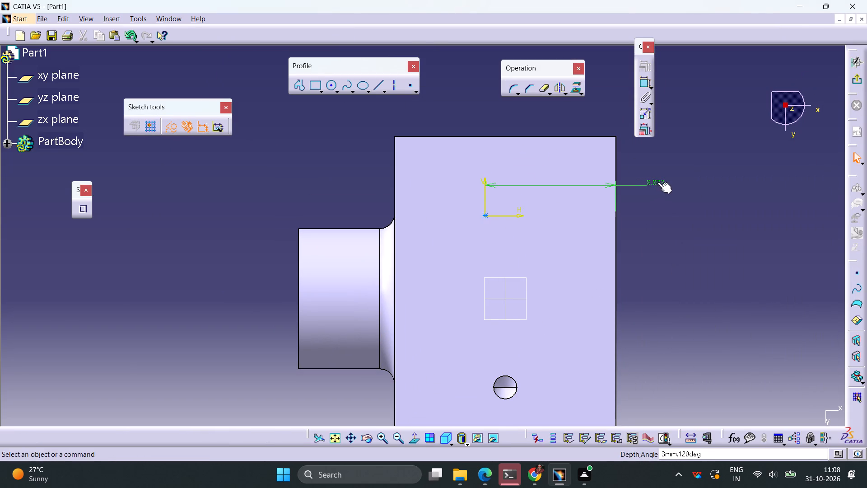
{"action": "double_click", "coordinate": [657, 182]}
{"action": "type", "text": "7.5"}
{"action": "key", "text": "Return"}
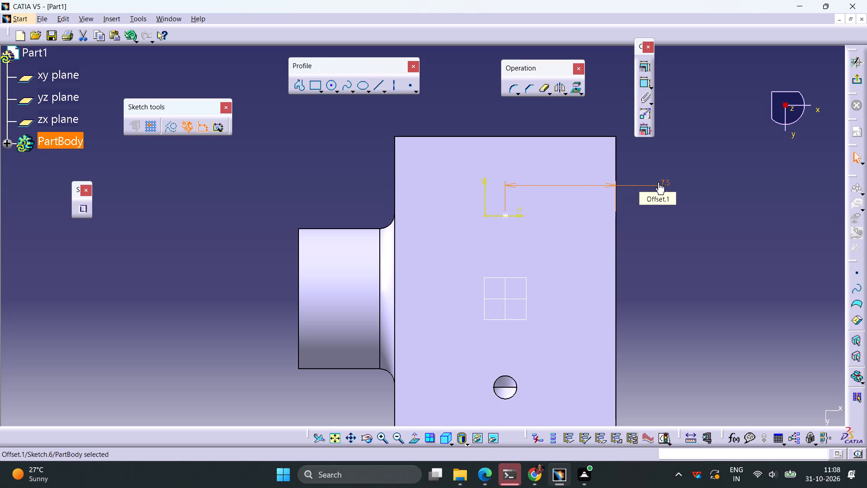
{"action": "left_click", "coordinate": [674, 261]}
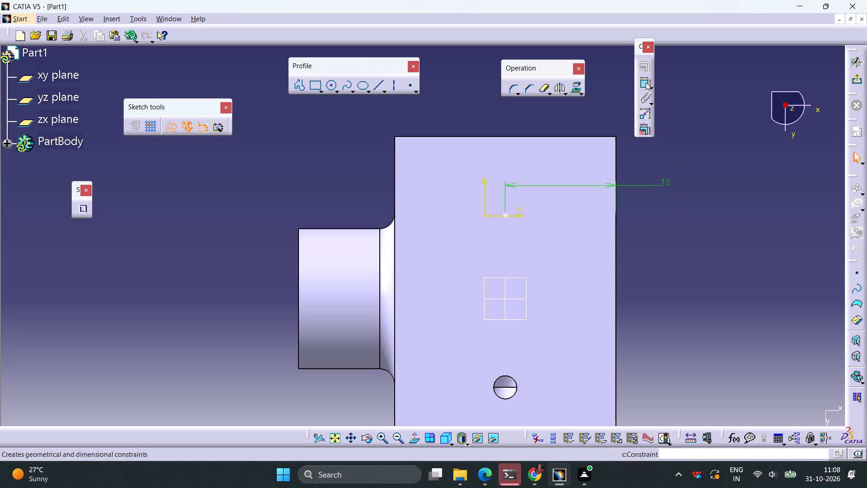
Constrain the hole's centre point 5 mm from the nearest end edge of the bottom face and exit the positioning sketch.
{"action": "left_click", "coordinate": [646, 82]}
{"action": "left_click", "coordinate": [503, 218]}
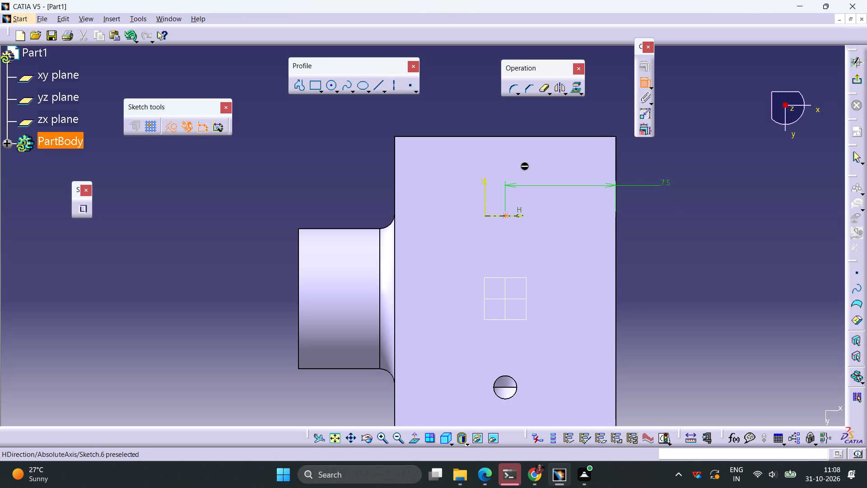
{"action": "left_click", "coordinate": [508, 134]}
{"action": "left_click", "coordinate": [502, 116]}
{"action": "double_click", "coordinate": [505, 113]}
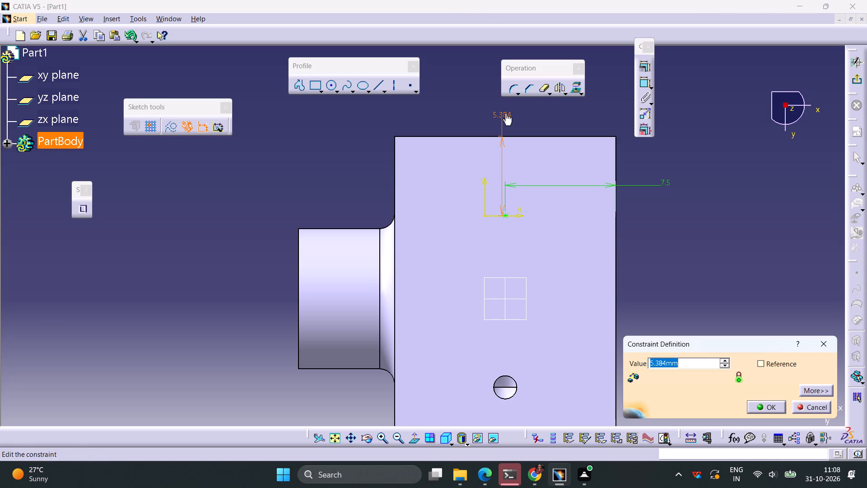
{"action": "key", "text": "5"}
{"action": "key", "text": "Return"}
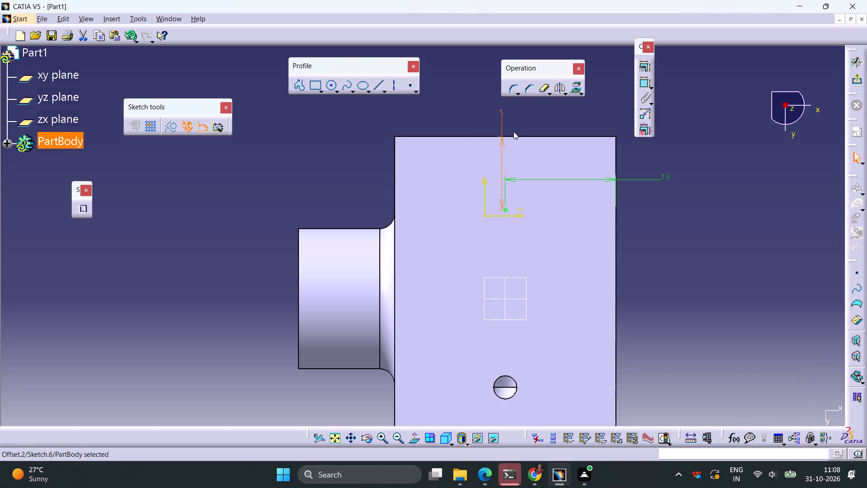
{"action": "left_click", "coordinate": [858, 80]}
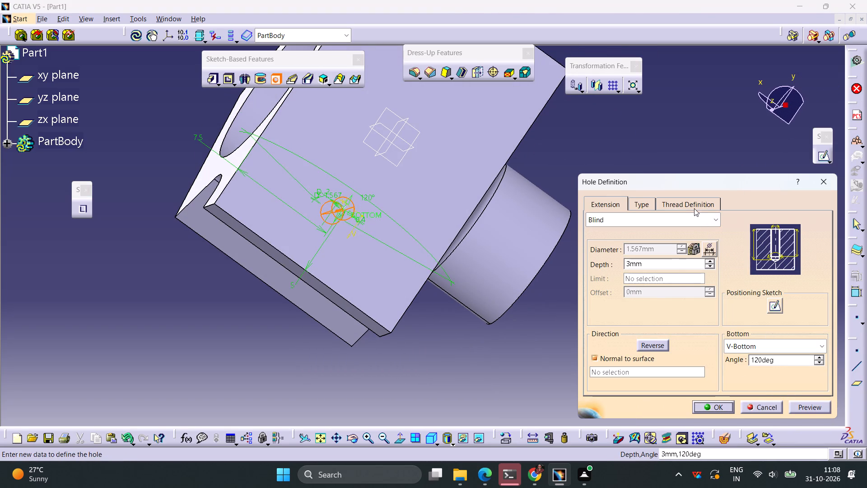
Check the second hole's M2 thread definition, preview it, and finish the hole.
{"action": "left_click", "coordinate": [692, 206]}
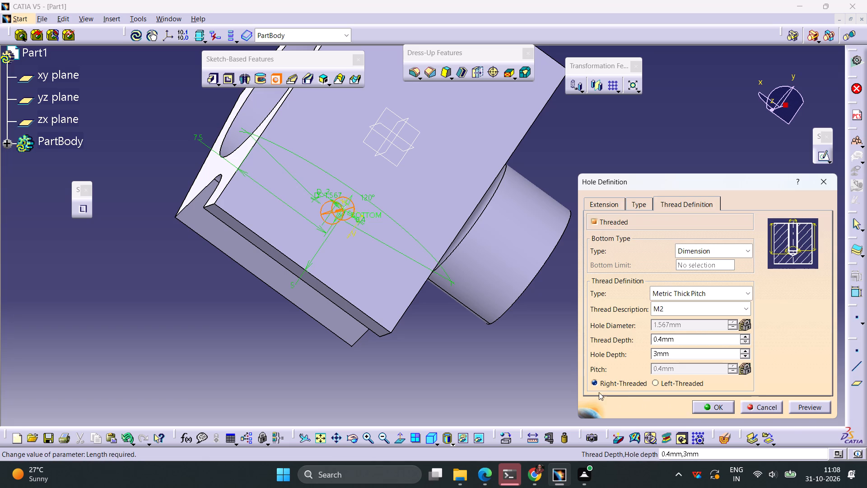
{"action": "left_click", "coordinate": [806, 407]}
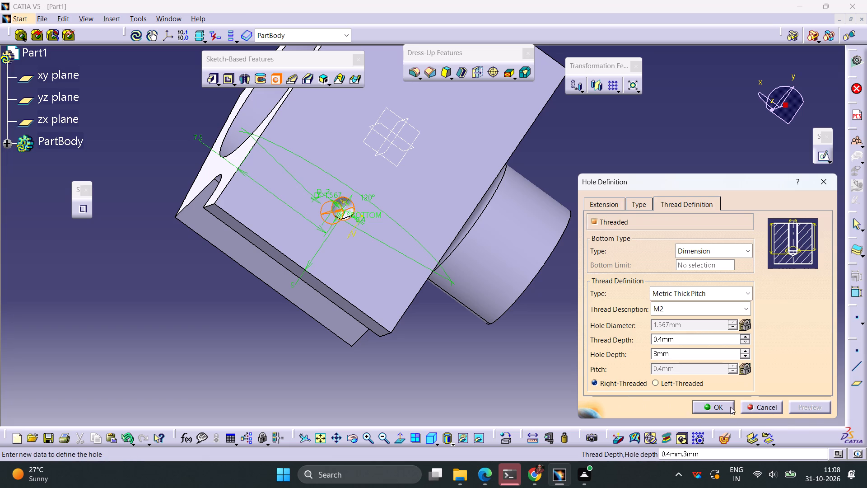
{"action": "left_click", "coordinate": [726, 406]}
{"action": "left_click", "coordinate": [692, 369]}
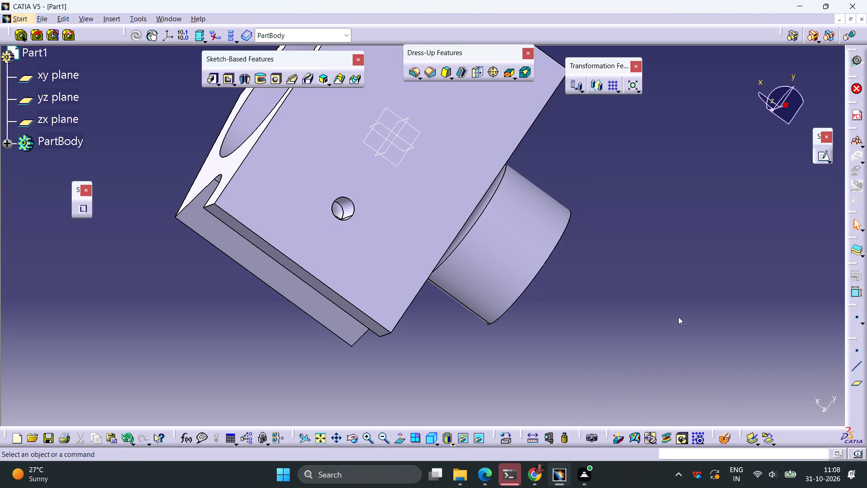
Open a new sketch on the sloping roof face beside the circular pocket.
{"action": "middle_click_drag", "start_coordinate": [611, 235], "coordinate": [611, 264], "text": "ctrl"}
{"action": "middle_click_drag", "start_coordinate": [602, 197], "coordinate": [566, 395]}
{"action": "right_click_drag", "start_coordinate": [602, 197], "coordinate": [566, 395]}
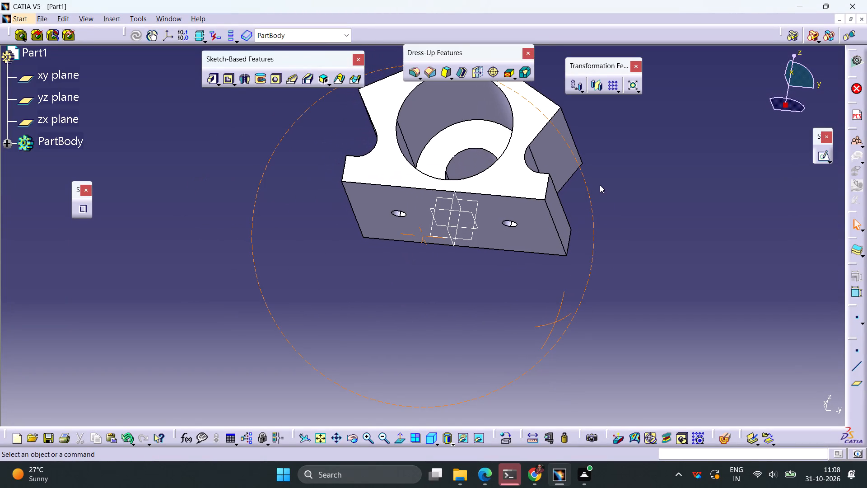
{"action": "middle_click_drag", "start_coordinate": [600, 176], "coordinate": [565, 272]}
{"action": "right_click_drag", "start_coordinate": [597, 175], "coordinate": [565, 272]}
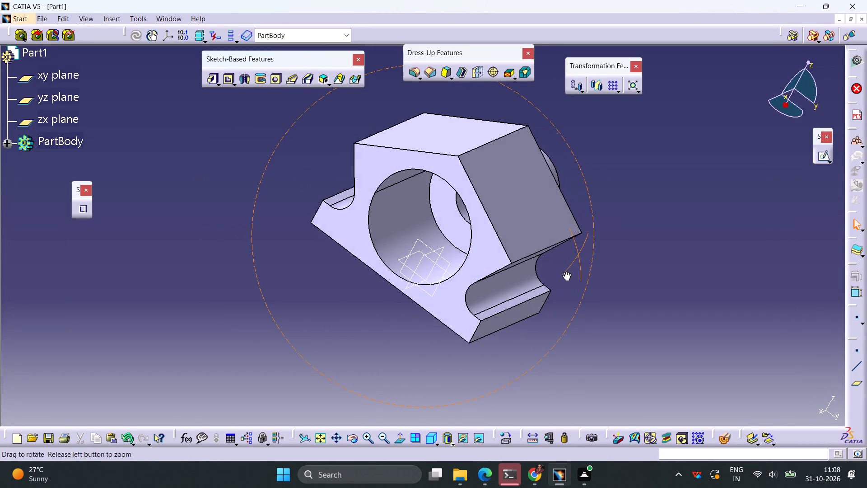
{"action": "right_click_drag", "start_coordinate": [565, 272], "coordinate": [556, 272]}
{"action": "middle_click_drag", "start_coordinate": [565, 272], "coordinate": [556, 272]}
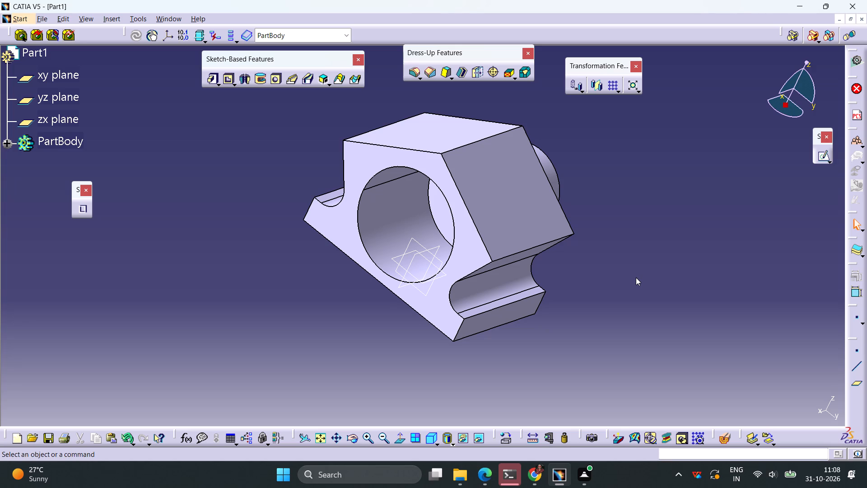
{"action": "left_click", "coordinate": [529, 188]}
{"action": "left_click", "coordinate": [822, 160]}
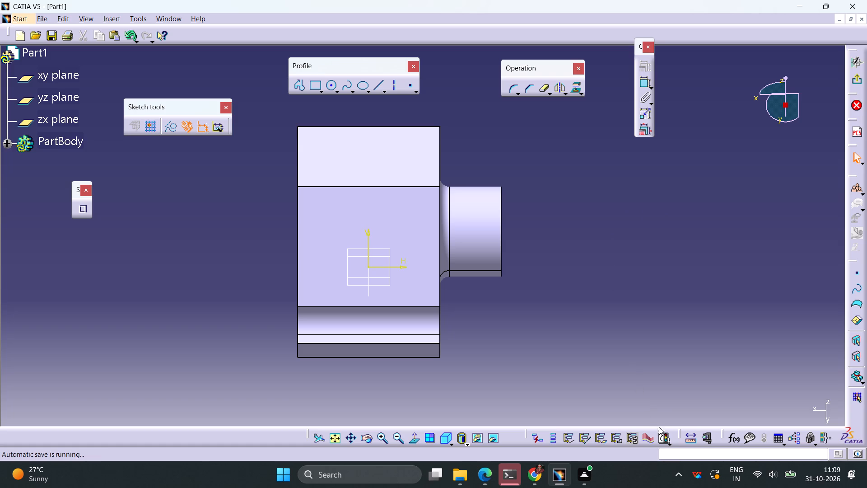
Measure the distance between the sloping face's upper and lower edges.
{"action": "left_click", "coordinate": [690, 439]}
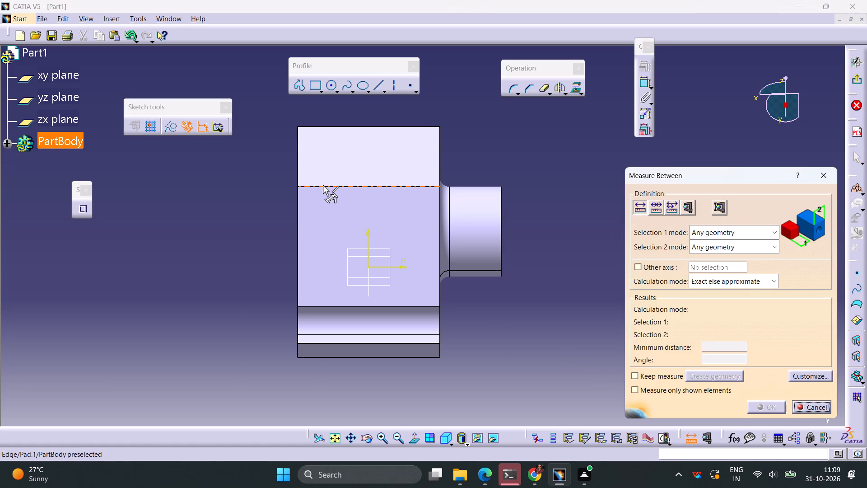
{"action": "left_click", "coordinate": [323, 185]}
{"action": "left_click", "coordinate": [332, 305]}
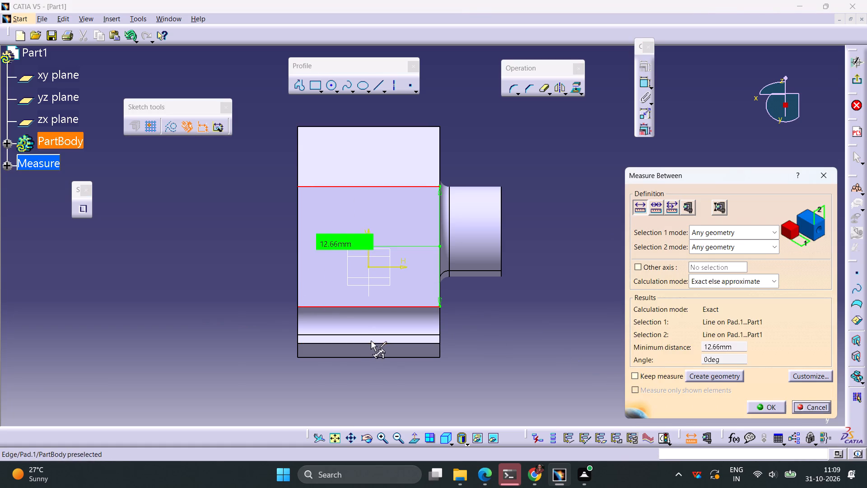
{"action": "key", "text": "Escape"}
Sketch a small circle on the sloping face, slightly above the sketch origin on the side away from the boss.
{"action": "left_click", "coordinate": [328, 83]}
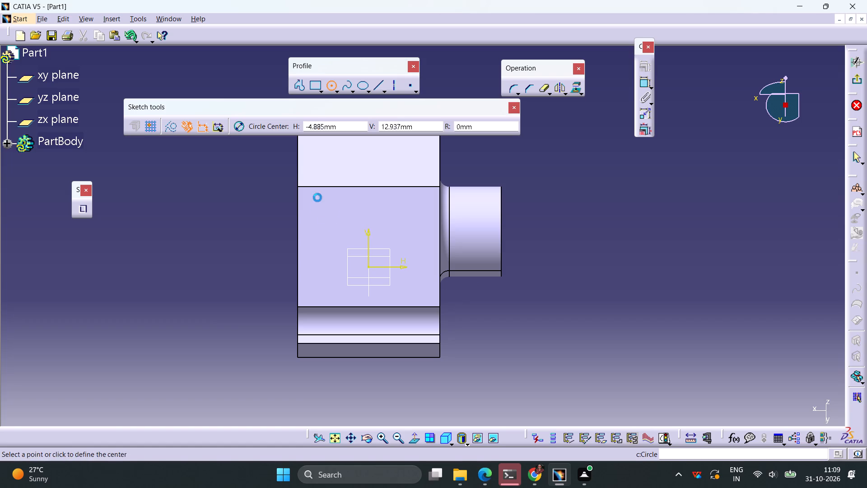
{"action": "left_click", "coordinate": [348, 246]}
{"action": "left_click", "coordinate": [362, 235]}
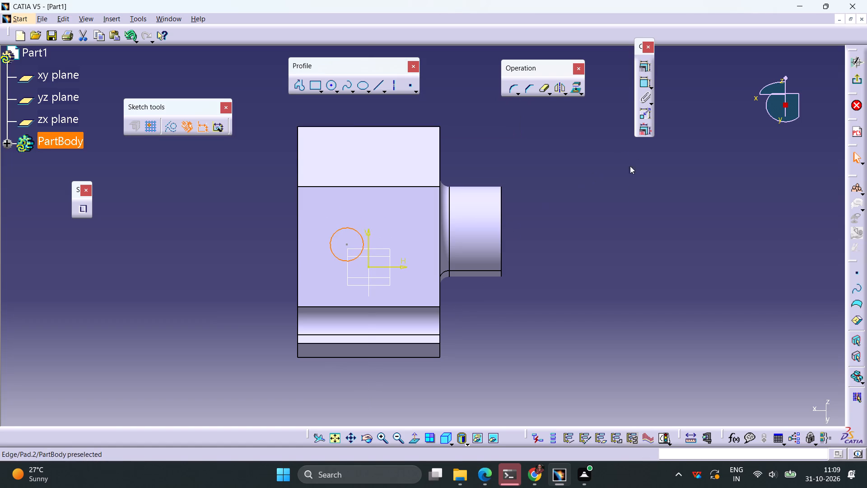
{"action": "left_click", "coordinate": [629, 193]}
Dimension the circle's centre from the sloping face's upper ridge edge and set the distance to 12.66/2 mm.
{"action": "left_click", "coordinate": [646, 82]}
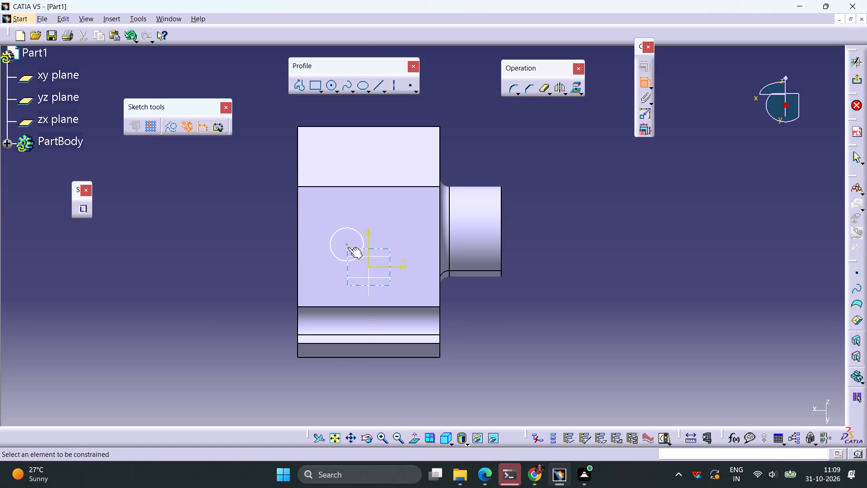
{"action": "left_click", "coordinate": [346, 244]}
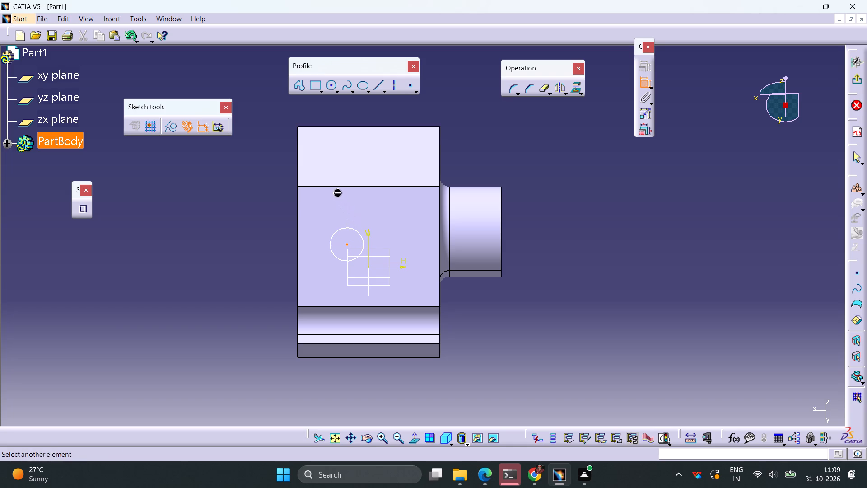
{"action": "left_click", "coordinate": [330, 187]}
{"action": "left_click", "coordinate": [269, 204]}
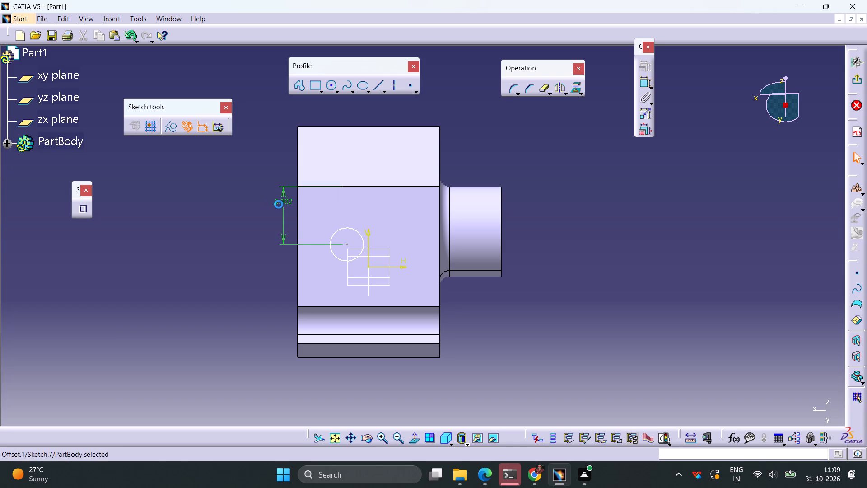
{"action": "double_click", "coordinate": [279, 204]}
{"action": "type", "text": "12.66/2"}
{"action": "key", "text": "Return"}
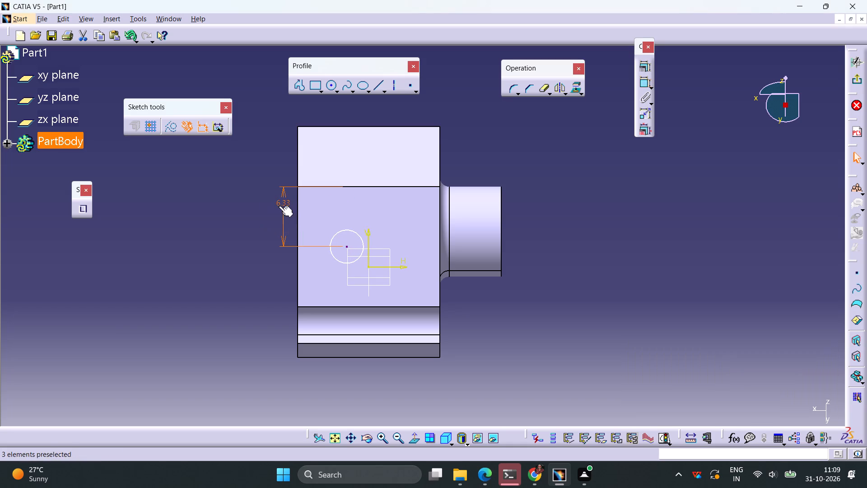
{"action": "left_click", "coordinate": [685, 323]}
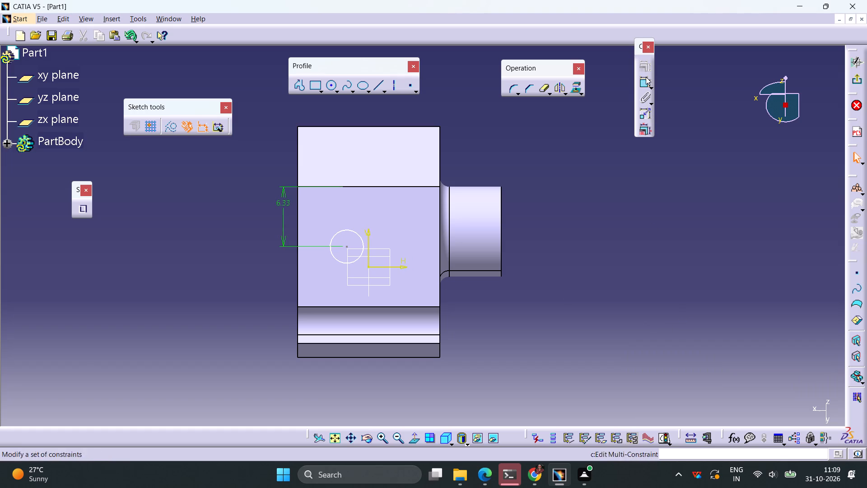
Constrain the circle's centre at 6.35 mm from the sloping face's side edge opposite the boss.
{"action": "left_click", "coordinate": [642, 84]}
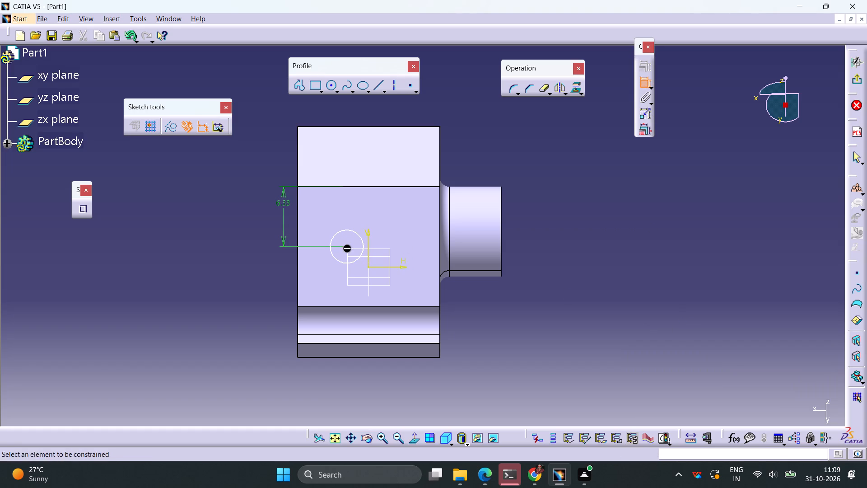
{"action": "left_click", "coordinate": [348, 247]}
{"action": "left_click", "coordinate": [297, 266]}
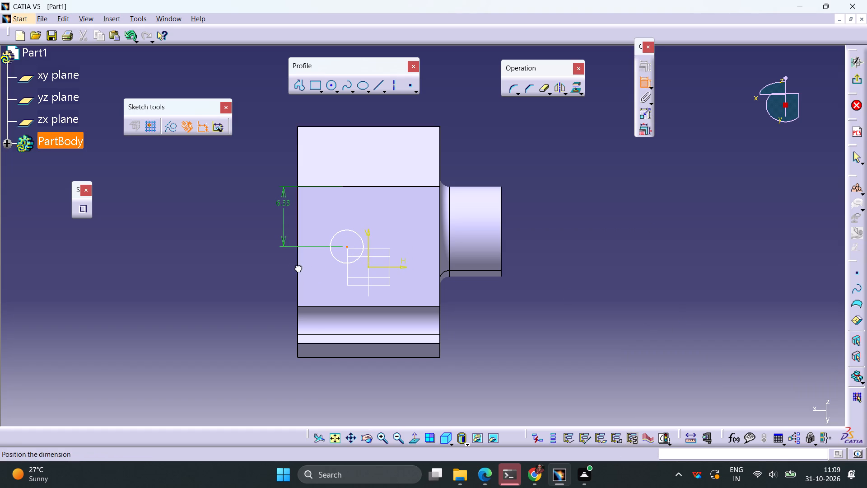
{"action": "left_click", "coordinate": [257, 270]}
{"action": "double_click", "coordinate": [258, 268]}
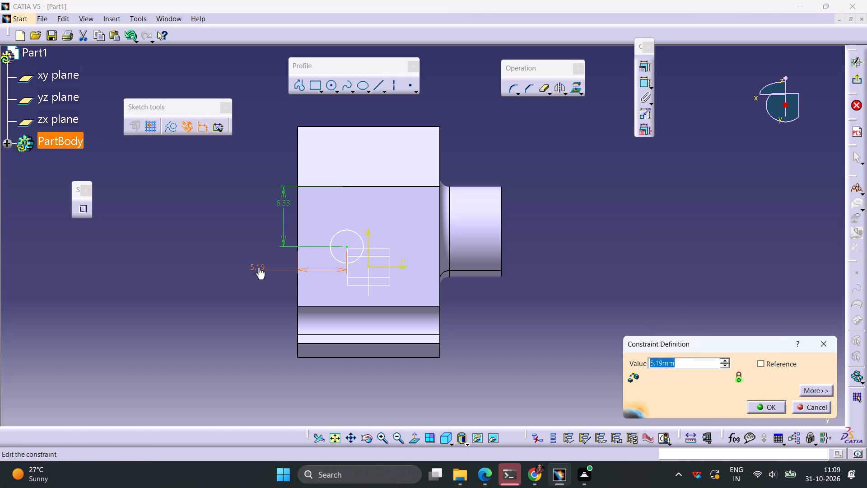
{"action": "type", "text": "6.35"}
{"action": "key", "text": "Return"}
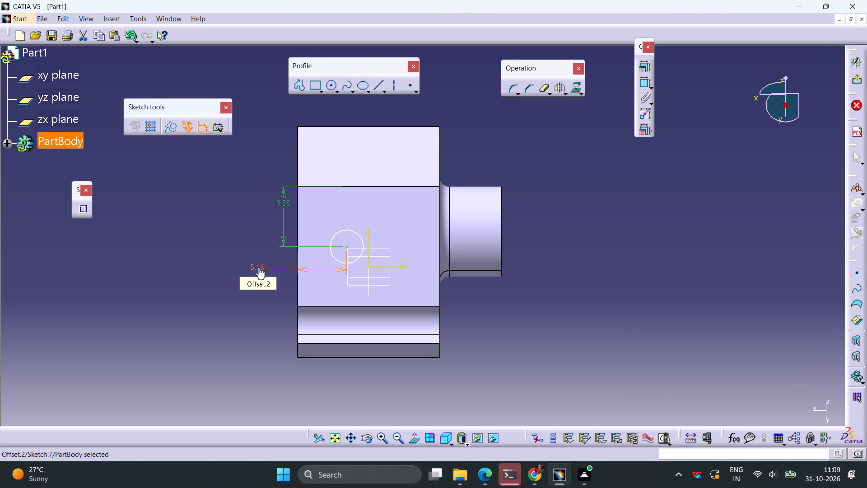
{"action": "left_click", "coordinate": [611, 292]}
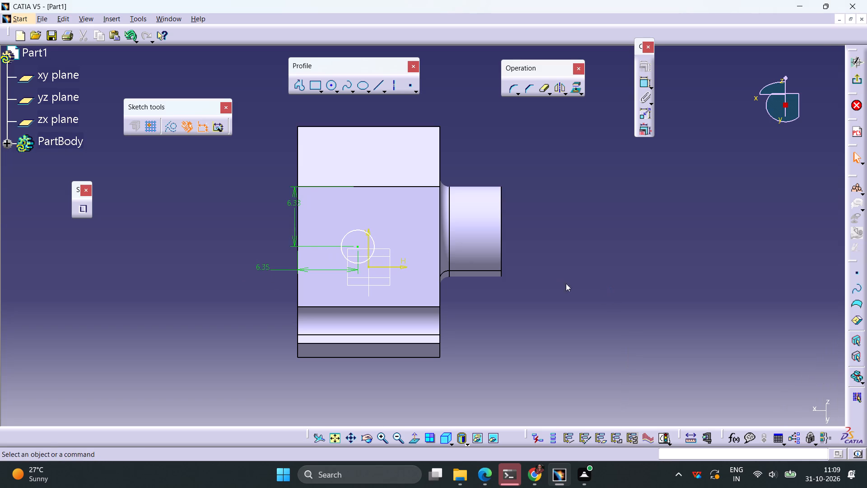
Dimension the circle on the sloping face and set its diameter to 9 mm.
{"action": "left_click", "coordinate": [376, 248]}
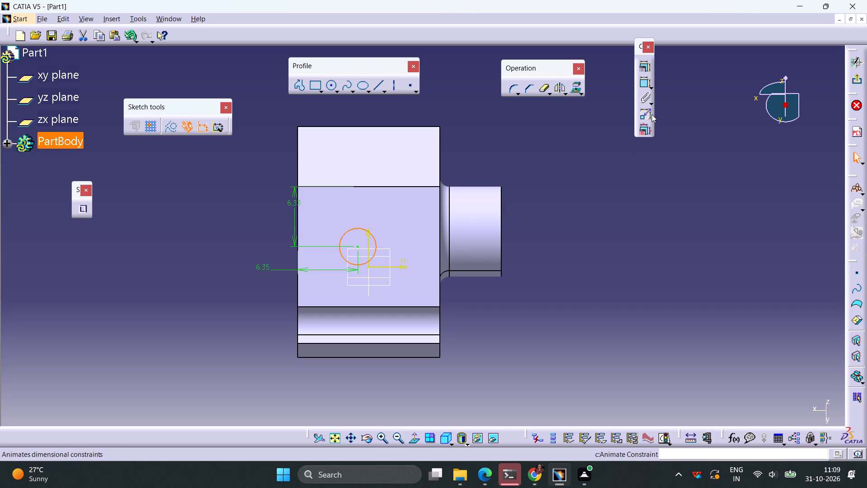
{"action": "left_click", "coordinate": [640, 82]}
{"action": "left_click", "coordinate": [559, 282]}
{"action": "double_click", "coordinate": [563, 282]}
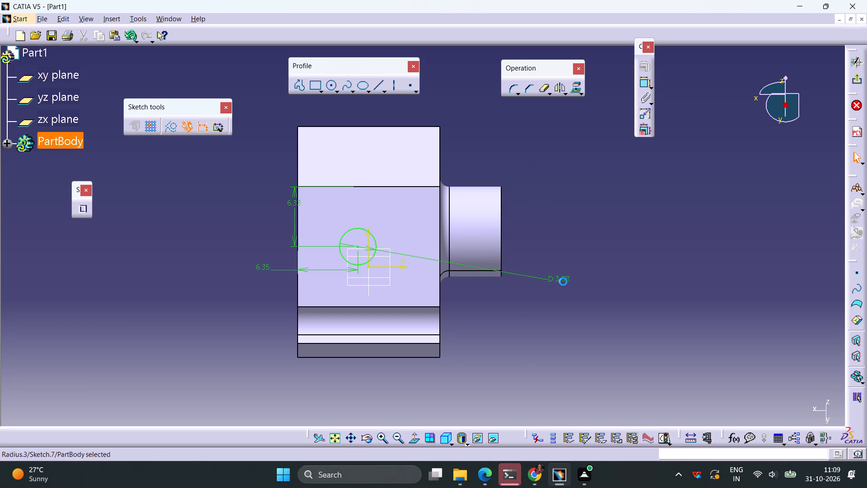
{"action": "key", "text": "9"}
{"action": "key", "text": "Return"}
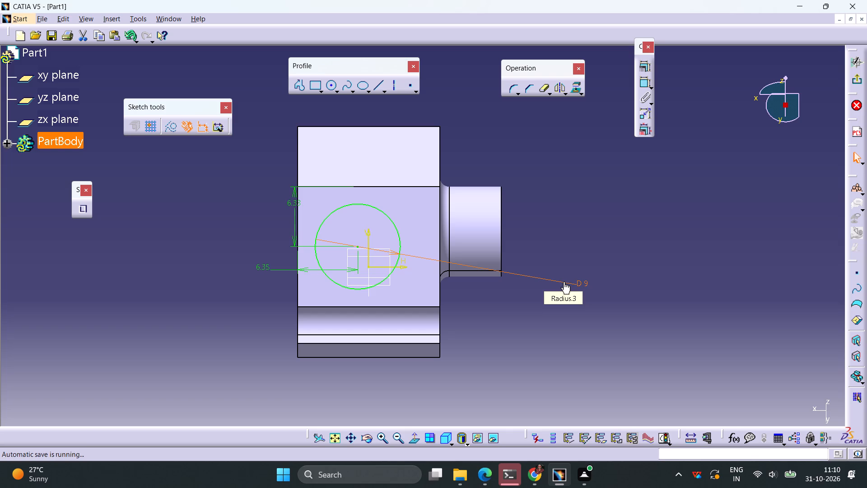
Exit the sketch and cut the circle as a pocket with the Up to next limit, inspecting the preview inside the bore before accepting.
{"action": "left_click", "coordinate": [861, 78]}
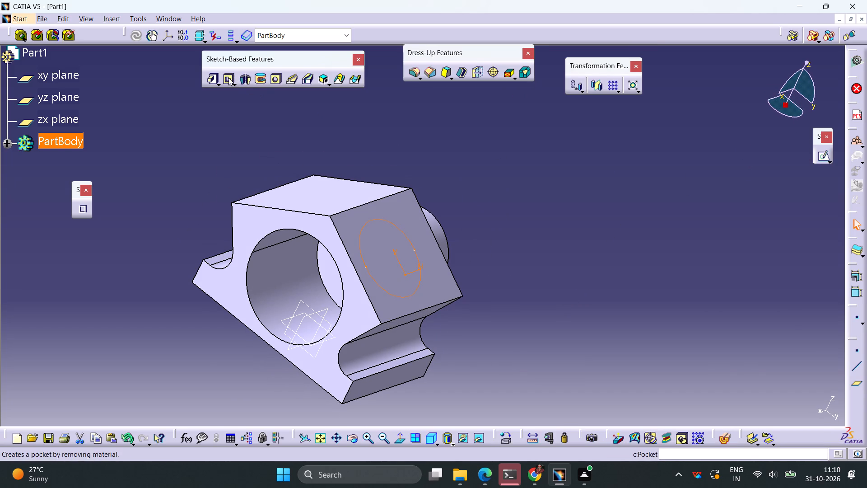
{"action": "left_click", "coordinate": [226, 76]}
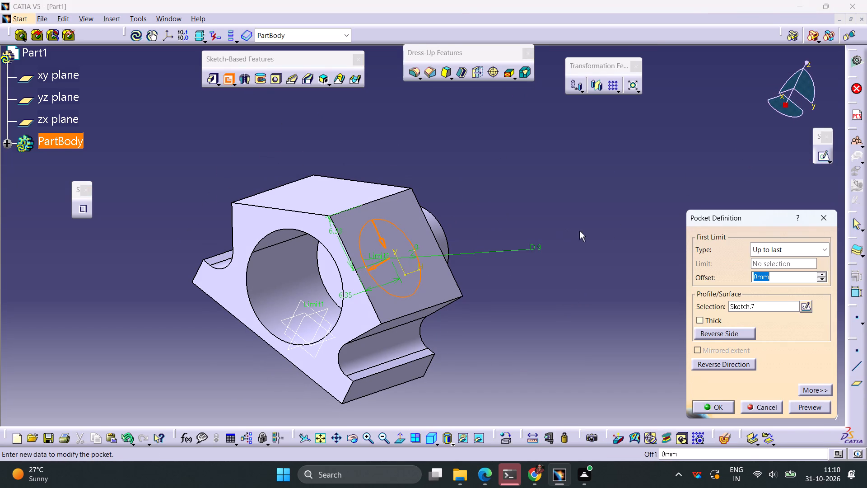
{"action": "left_click", "coordinate": [822, 248]}
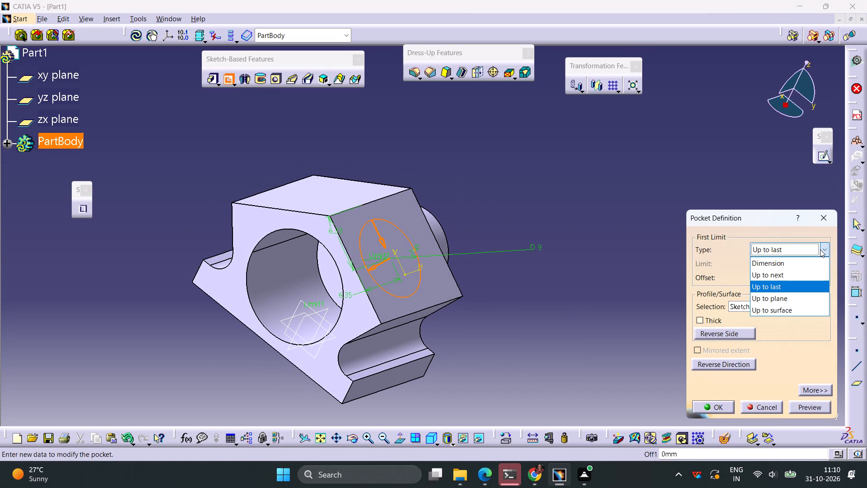
{"action": "left_click", "coordinate": [777, 272]}
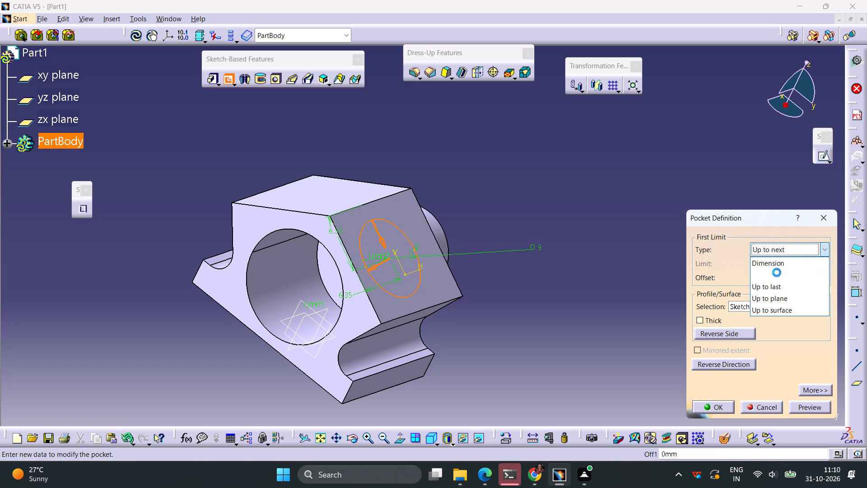
{"action": "left_click", "coordinate": [809, 404]}
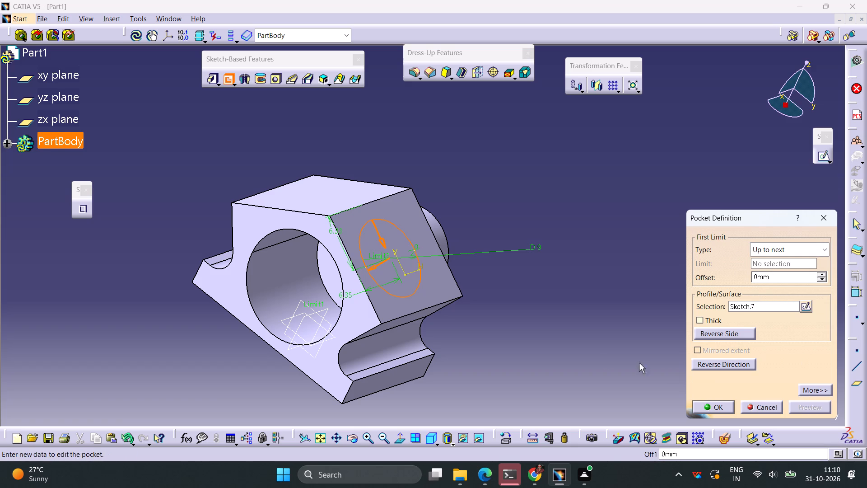
{"action": "middle_click_drag", "start_coordinate": [190, 278], "coordinate": [389, 247]}
{"action": "right_click_drag", "start_coordinate": [189, 278], "coordinate": [389, 247]}
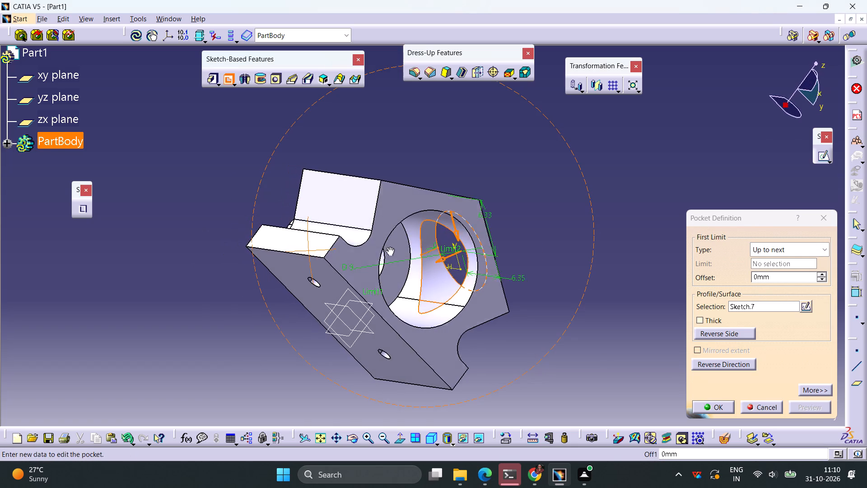
{"action": "middle_click_drag", "start_coordinate": [389, 247], "coordinate": [378, 271]}
{"action": "right_click_drag", "start_coordinate": [389, 247], "coordinate": [378, 271]}
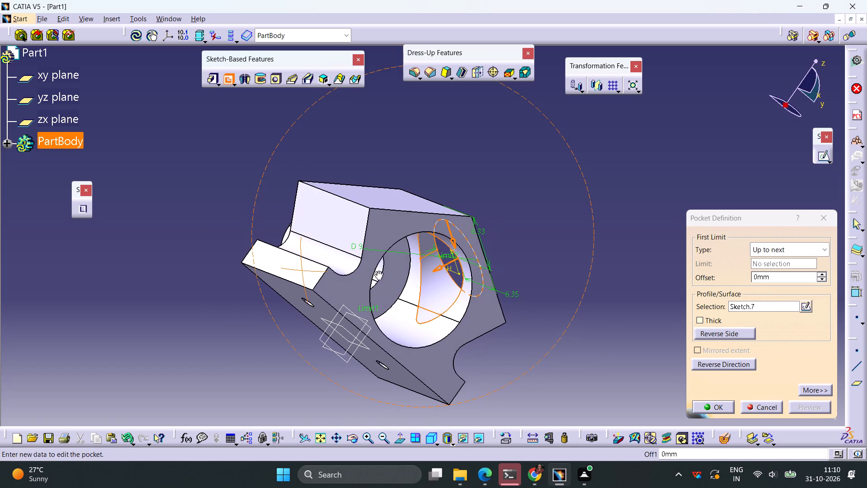
{"action": "middle_click_drag", "start_coordinate": [378, 271], "coordinate": [368, 269]}
{"action": "right_click_drag", "start_coordinate": [378, 271], "coordinate": [368, 269]}
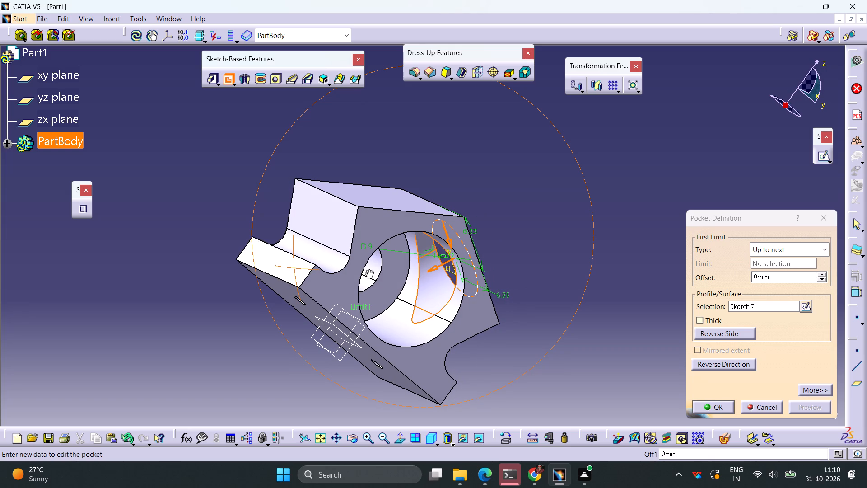
{"action": "middle_click_drag", "start_coordinate": [368, 269], "coordinate": [356, 271]}
{"action": "right_click_drag", "start_coordinate": [368, 269], "coordinate": [356, 271]}
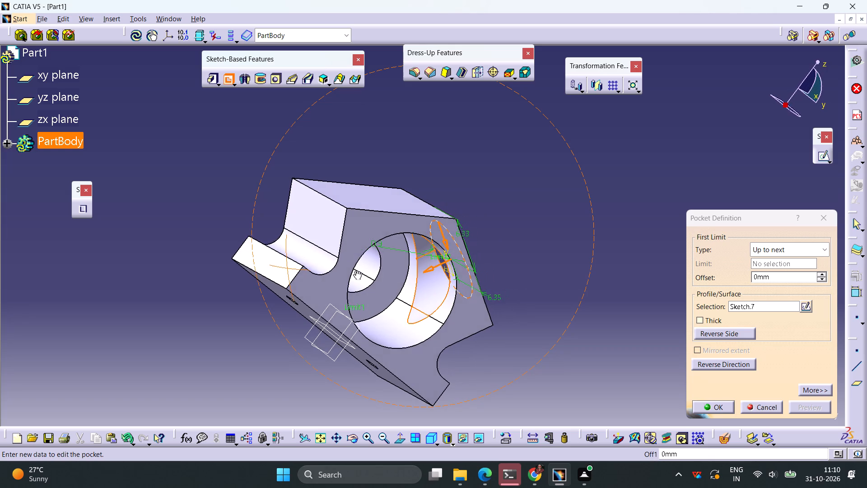
{"action": "middle_click_drag", "start_coordinate": [356, 271], "coordinate": [336, 264]}
{"action": "right_click_drag", "start_coordinate": [356, 271], "coordinate": [336, 264]}
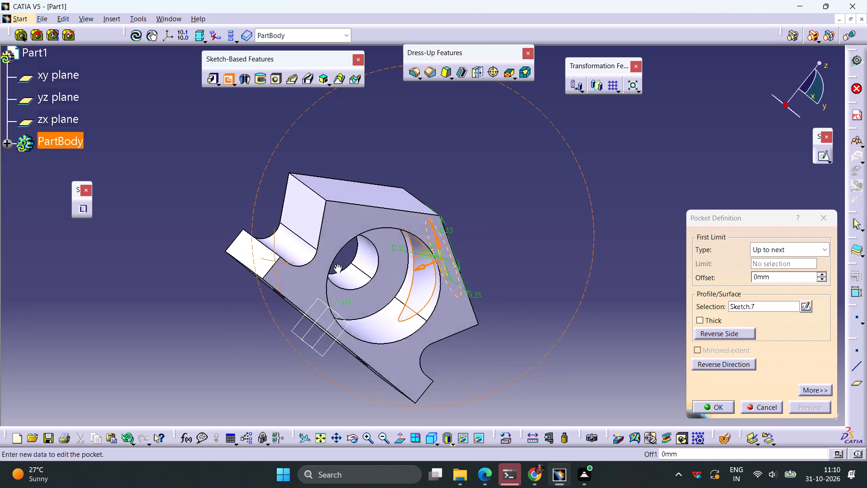
{"action": "middle_click_drag", "start_coordinate": [336, 264], "coordinate": [229, 259]}
{"action": "right_click_drag", "start_coordinate": [336, 264], "coordinate": [229, 259]}
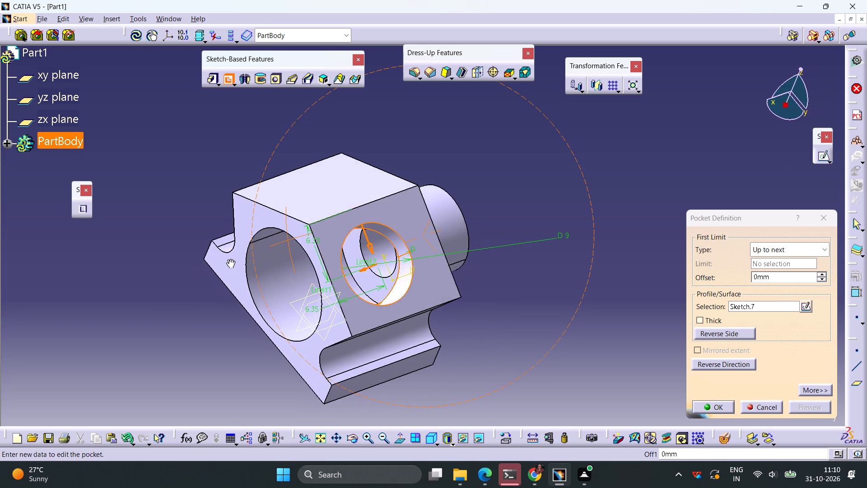
{"action": "right_click_drag", "start_coordinate": [229, 259], "coordinate": [335, 256]}
{"action": "middle_click_drag", "start_coordinate": [229, 259], "coordinate": [336, 258]}
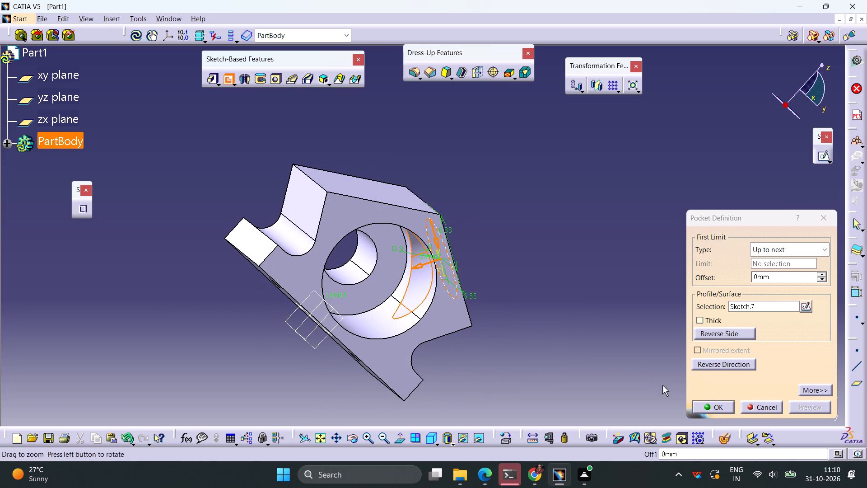
{"action": "left_click", "coordinate": [709, 407]}
{"action": "left_click", "coordinate": [648, 351]}
{"action": "middle_click_drag", "start_coordinate": [629, 290], "coordinate": [497, 283]}
{"action": "right_click_drag", "start_coordinate": [629, 290], "coordinate": [497, 283]}
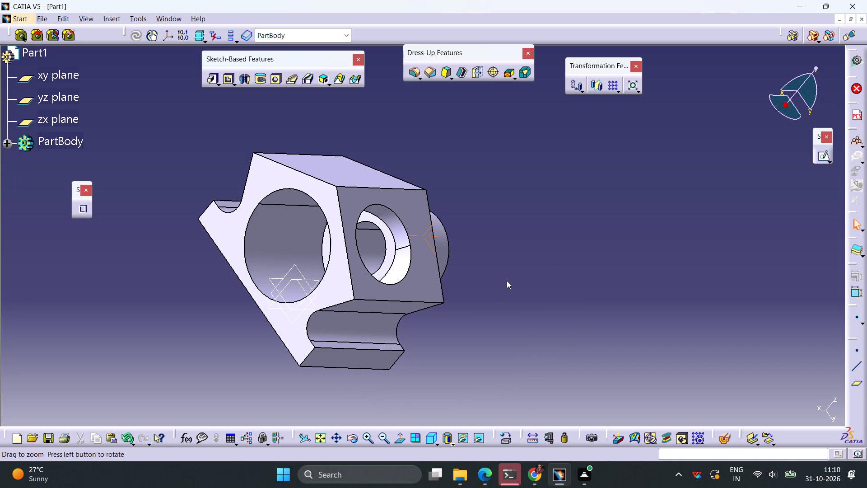
Switch to Microsoft Edge to consult the Mini Crank case drawing for the sloping-face hole details, and return to CATIA.
{"action": "left_click", "coordinate": [484, 464]}
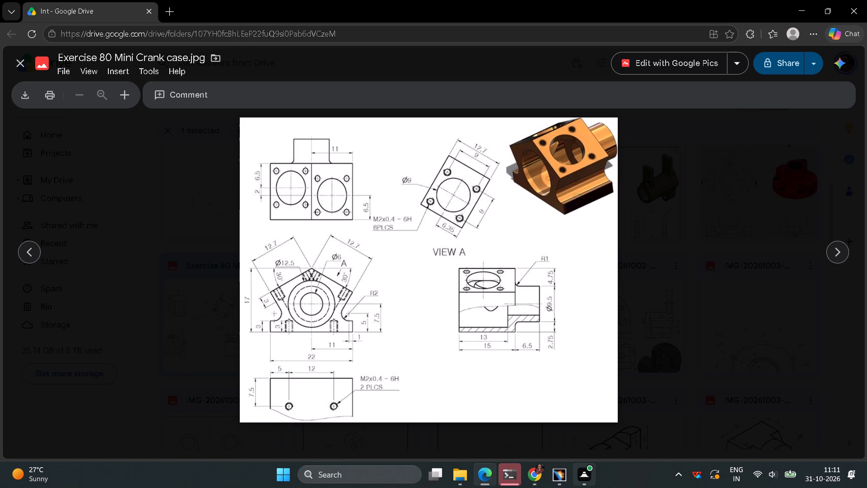
{"action": "left_click", "coordinate": [565, 468]}
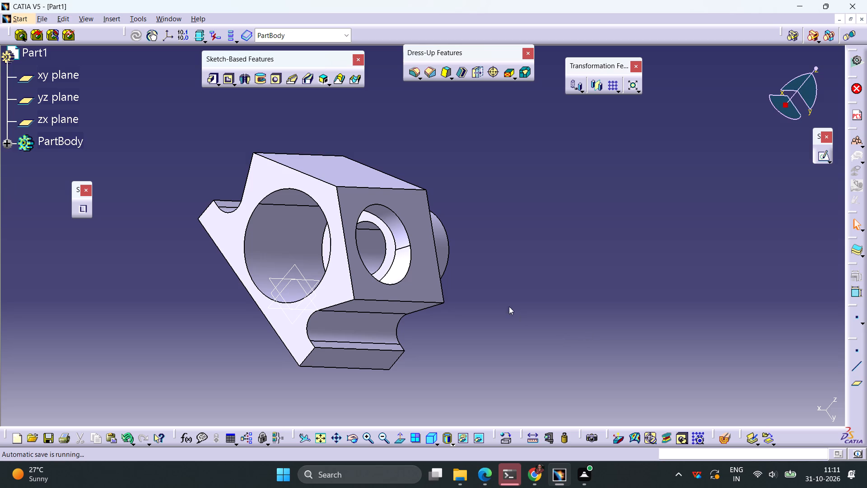
Start an M2 threaded hole on the sloping face, near its lower boss-side corner, and open the hole's positioning sketch.
{"action": "left_click", "coordinate": [428, 281]}
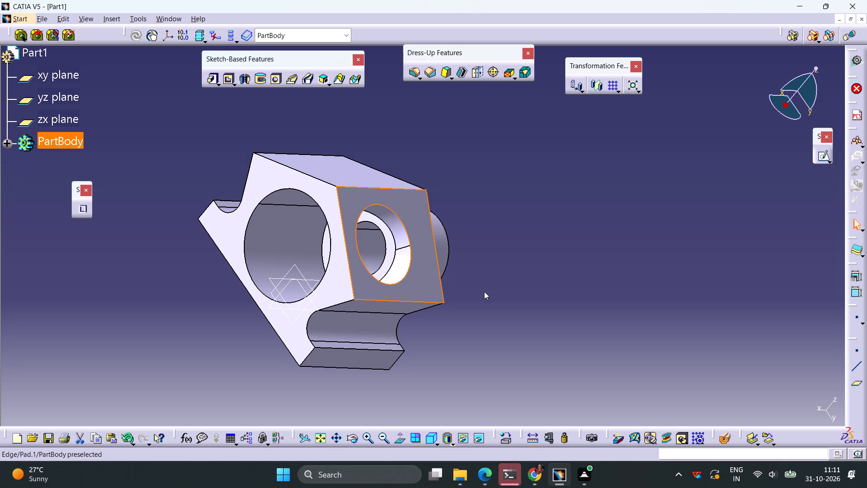
{"action": "left_click", "coordinate": [277, 81]}
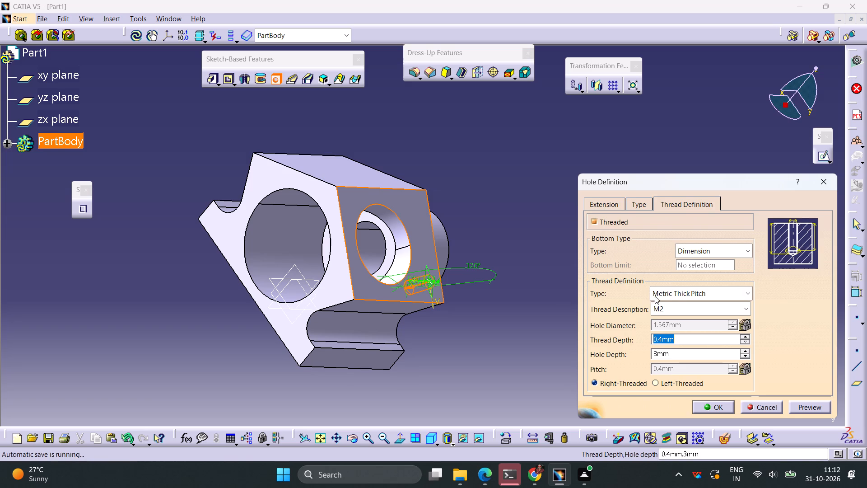
{"action": "left_click", "coordinate": [615, 206]}
{"action": "left_click", "coordinate": [776, 306]}
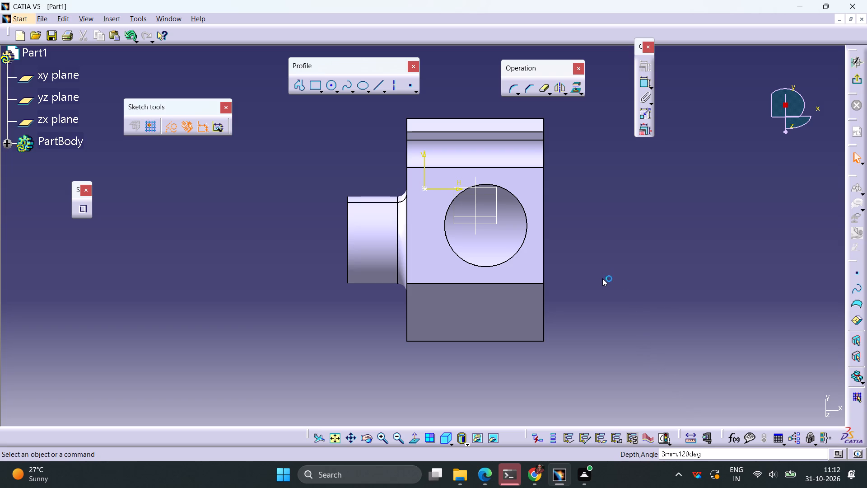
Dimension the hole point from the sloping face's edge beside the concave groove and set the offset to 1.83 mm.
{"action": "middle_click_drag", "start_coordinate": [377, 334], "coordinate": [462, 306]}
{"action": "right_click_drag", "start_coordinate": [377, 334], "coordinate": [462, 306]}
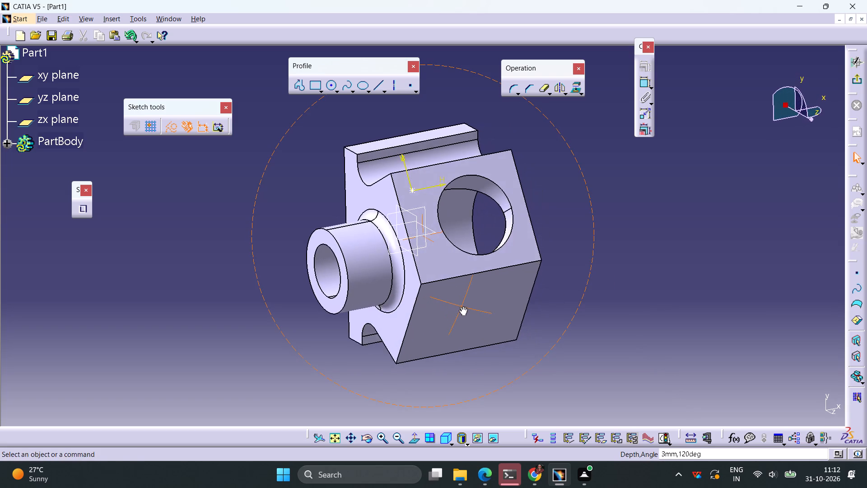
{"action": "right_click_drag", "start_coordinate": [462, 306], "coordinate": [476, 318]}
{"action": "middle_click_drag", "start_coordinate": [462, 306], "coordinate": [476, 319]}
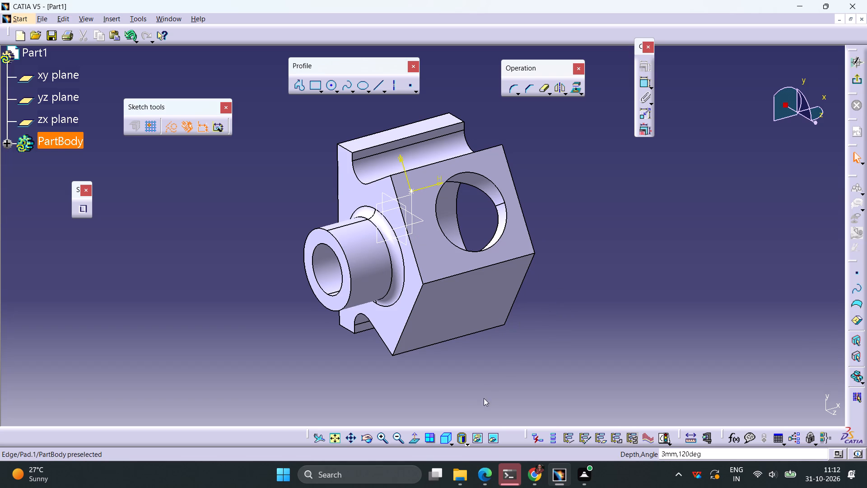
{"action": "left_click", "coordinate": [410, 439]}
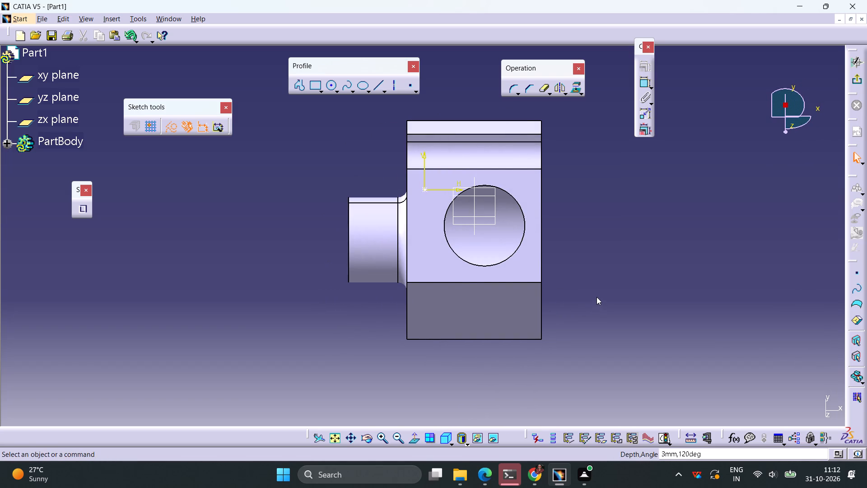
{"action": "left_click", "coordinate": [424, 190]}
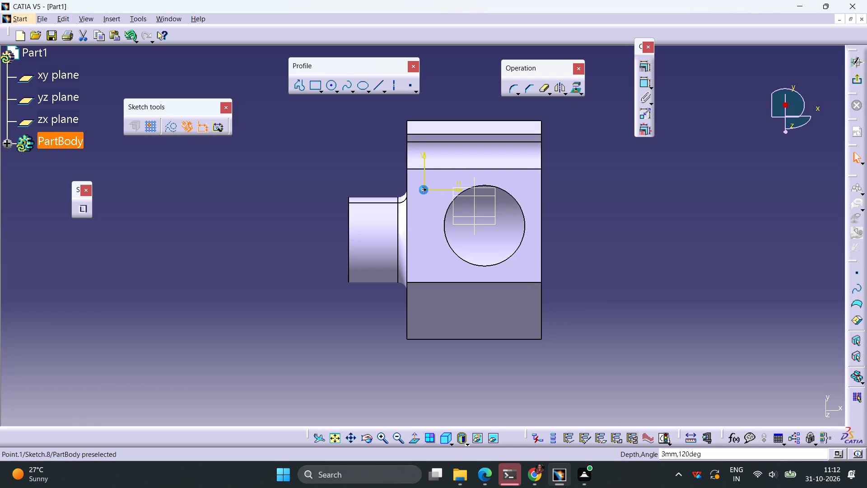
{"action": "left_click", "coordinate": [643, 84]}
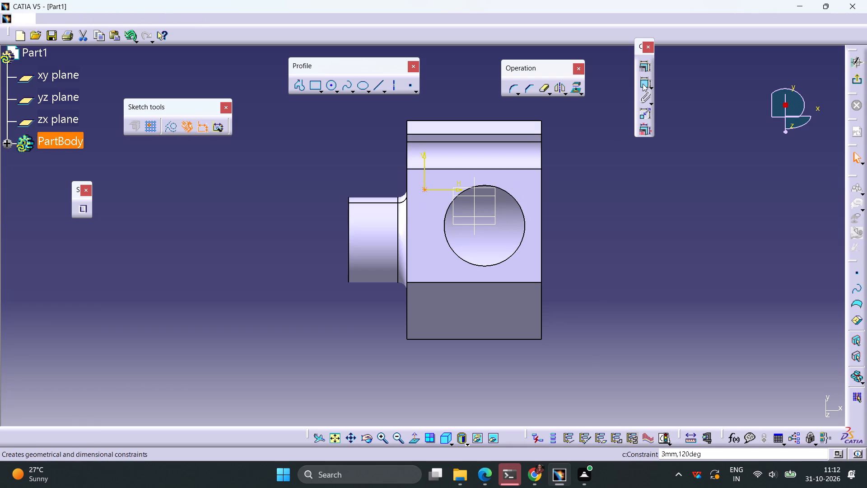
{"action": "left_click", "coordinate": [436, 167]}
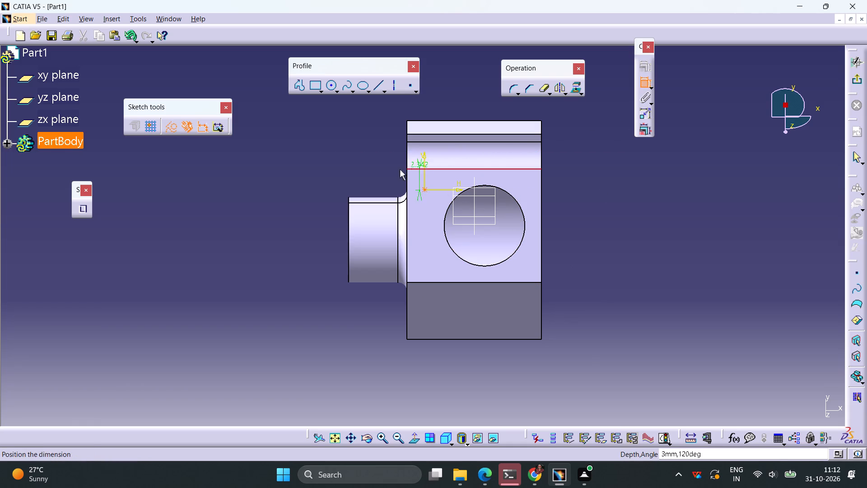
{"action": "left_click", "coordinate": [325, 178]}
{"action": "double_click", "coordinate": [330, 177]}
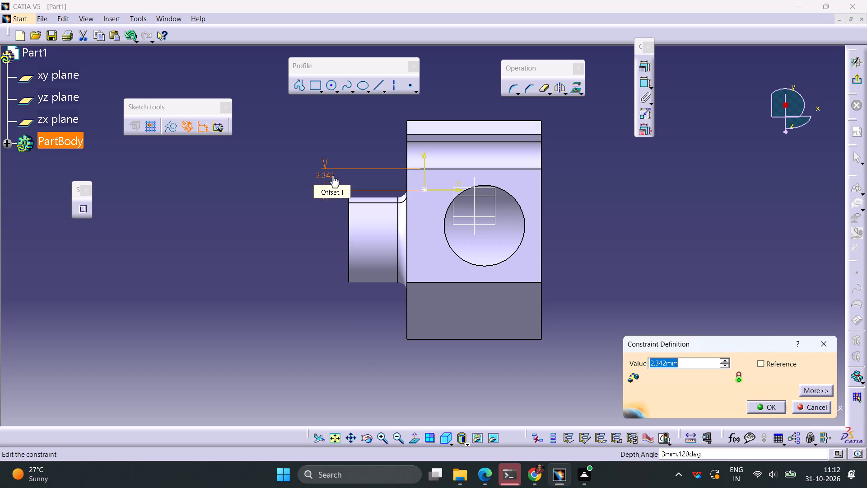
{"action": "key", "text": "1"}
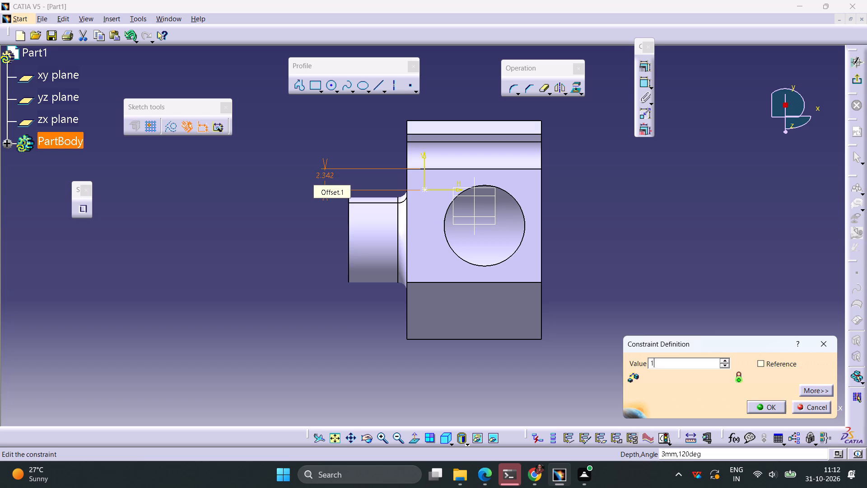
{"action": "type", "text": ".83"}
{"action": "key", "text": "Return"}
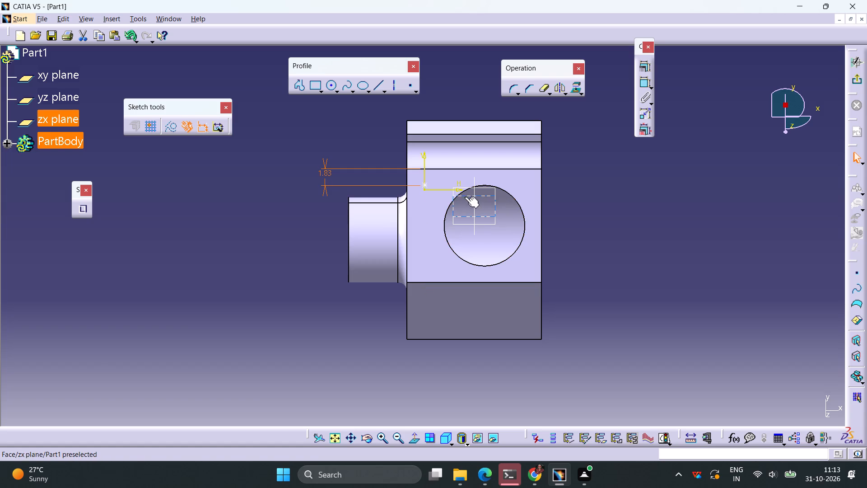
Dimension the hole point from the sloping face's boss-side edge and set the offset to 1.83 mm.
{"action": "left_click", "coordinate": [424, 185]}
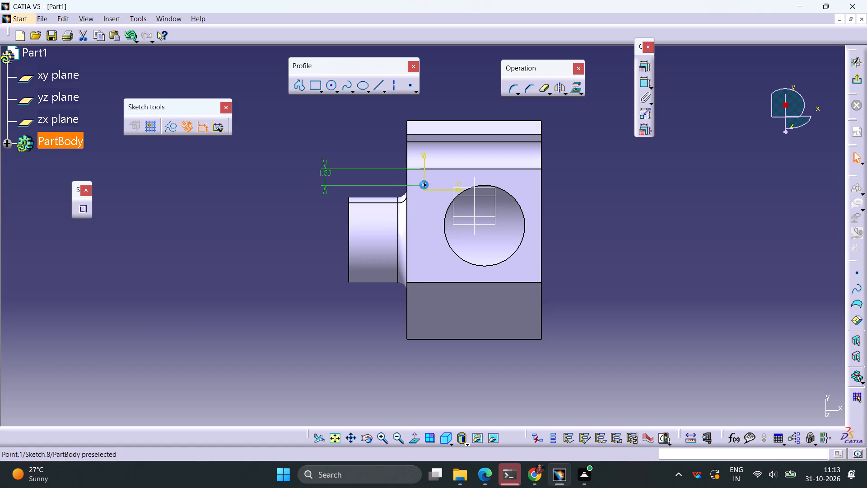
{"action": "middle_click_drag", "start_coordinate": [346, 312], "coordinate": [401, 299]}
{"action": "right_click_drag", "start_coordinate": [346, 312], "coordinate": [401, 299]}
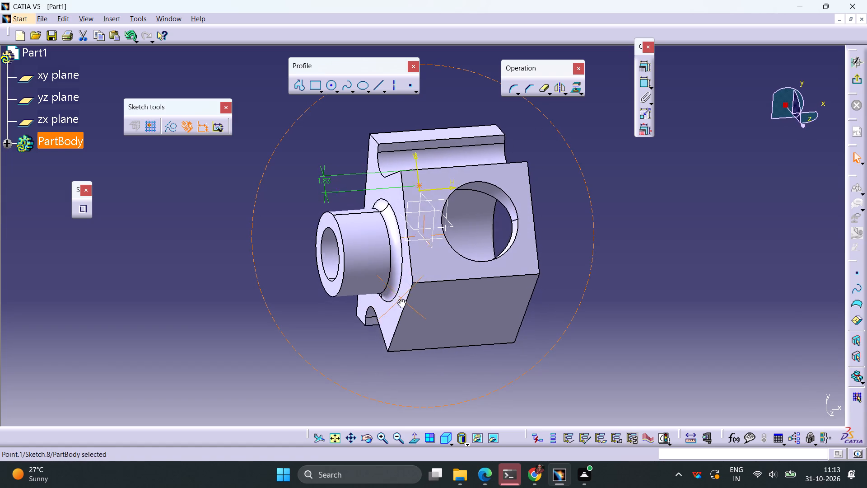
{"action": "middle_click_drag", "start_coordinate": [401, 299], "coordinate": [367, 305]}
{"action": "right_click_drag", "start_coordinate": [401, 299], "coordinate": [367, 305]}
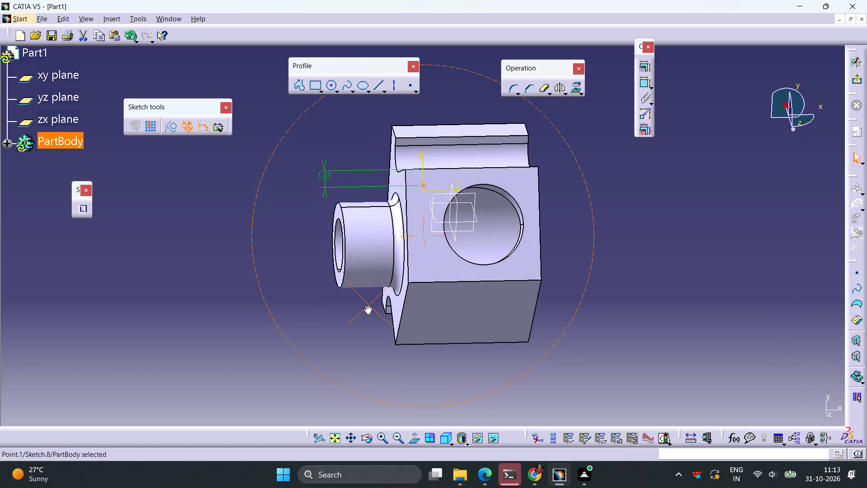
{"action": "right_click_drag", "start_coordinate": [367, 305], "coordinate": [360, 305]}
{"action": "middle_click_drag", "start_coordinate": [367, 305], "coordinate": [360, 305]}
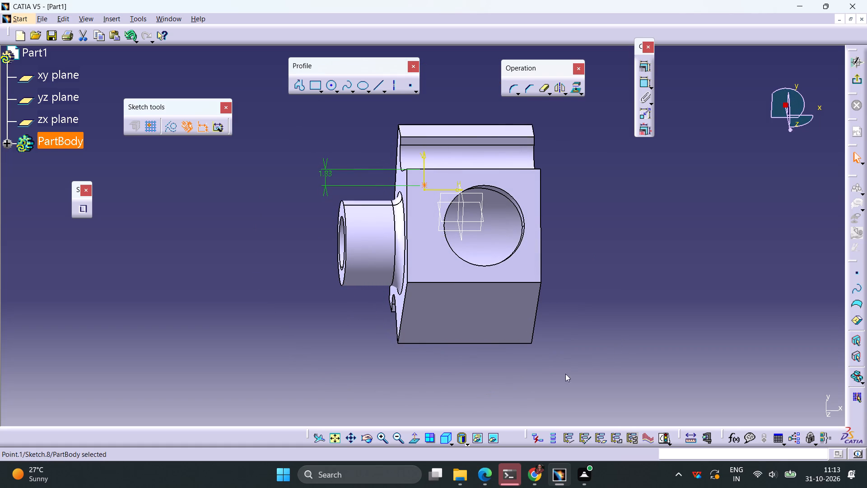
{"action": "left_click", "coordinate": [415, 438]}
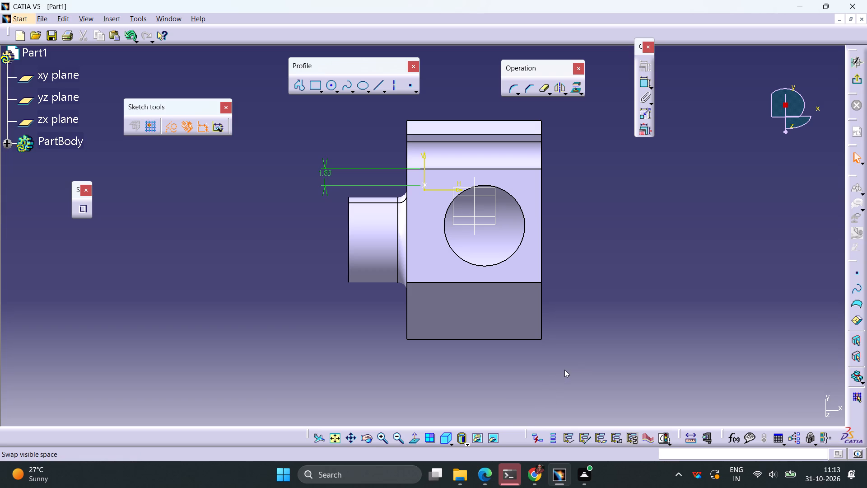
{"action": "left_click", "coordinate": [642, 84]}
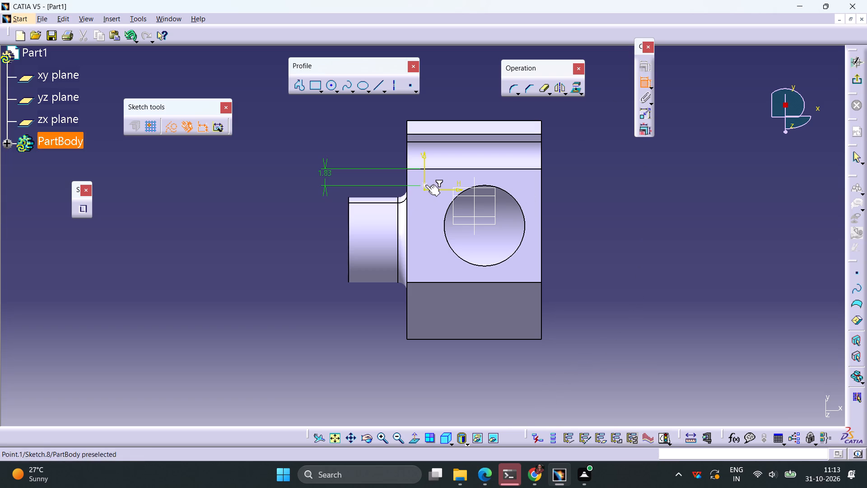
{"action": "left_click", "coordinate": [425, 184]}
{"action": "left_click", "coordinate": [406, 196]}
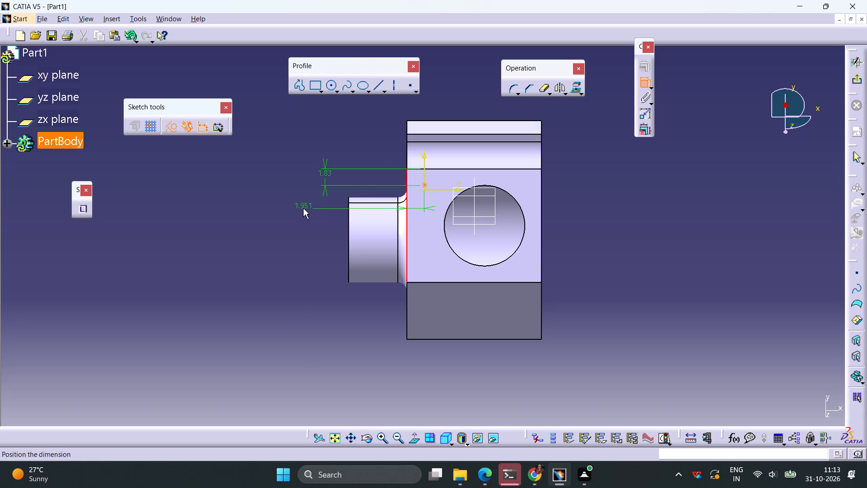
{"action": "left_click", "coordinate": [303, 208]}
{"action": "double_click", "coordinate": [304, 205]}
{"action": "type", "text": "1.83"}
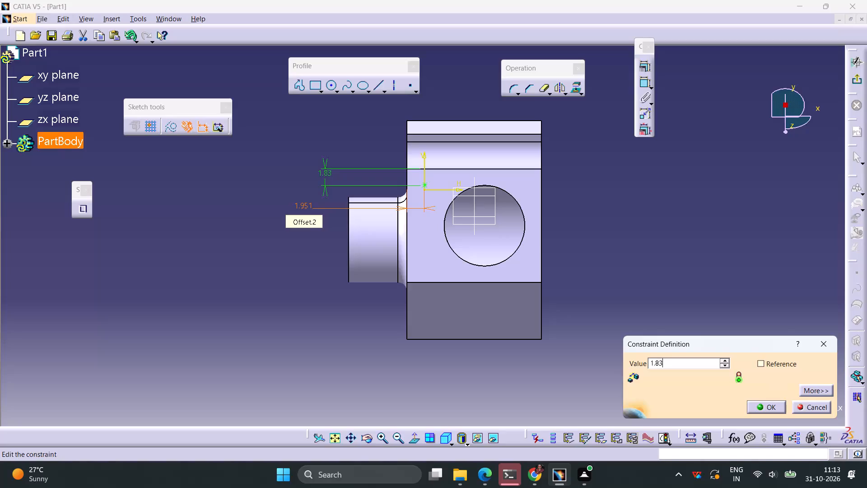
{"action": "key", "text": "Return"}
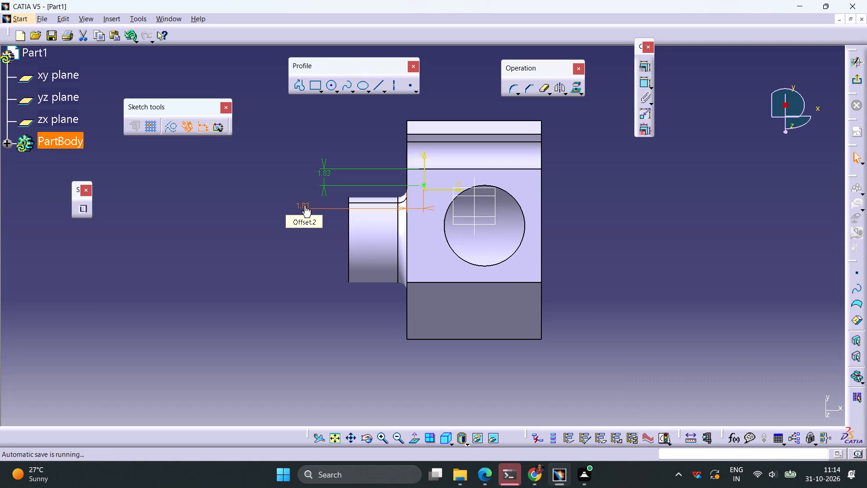
Examine the hole point's position on the sloping face relative to the opening, boss and groove from several directions.
{"action": "middle_click_drag", "start_coordinate": [665, 344], "coordinate": [265, 377]}
{"action": "right_click_drag", "start_coordinate": [662, 343], "coordinate": [265, 377]}
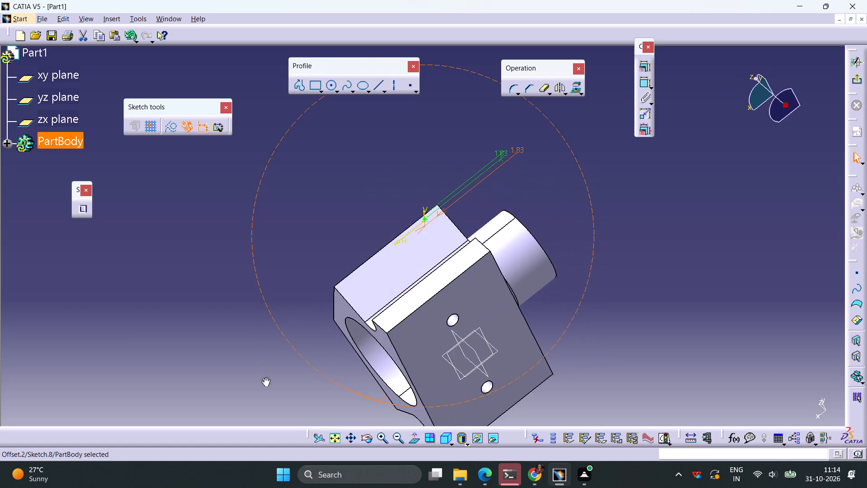
{"action": "right_click_drag", "start_coordinate": [265, 377], "coordinate": [266, 377]}
{"action": "middle_click_drag", "start_coordinate": [265, 377], "coordinate": [268, 379]}
{"action": "middle_click_drag", "start_coordinate": [564, 197], "coordinate": [564, 239]}
{"action": "right_click_drag", "start_coordinate": [564, 197], "coordinate": [564, 239]}
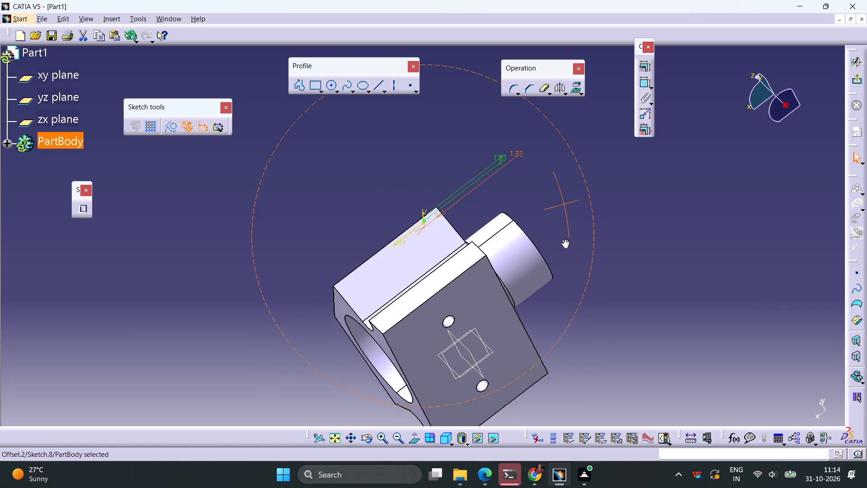
{"action": "middle_click_drag", "start_coordinate": [564, 239], "coordinate": [584, 386]}
{"action": "right_click_drag", "start_coordinate": [564, 239], "coordinate": [584, 386]}
{"action": "middle_click_drag", "start_coordinate": [477, 164], "coordinate": [405, 288]}
{"action": "right_click_drag", "start_coordinate": [477, 164], "coordinate": [405, 288]}
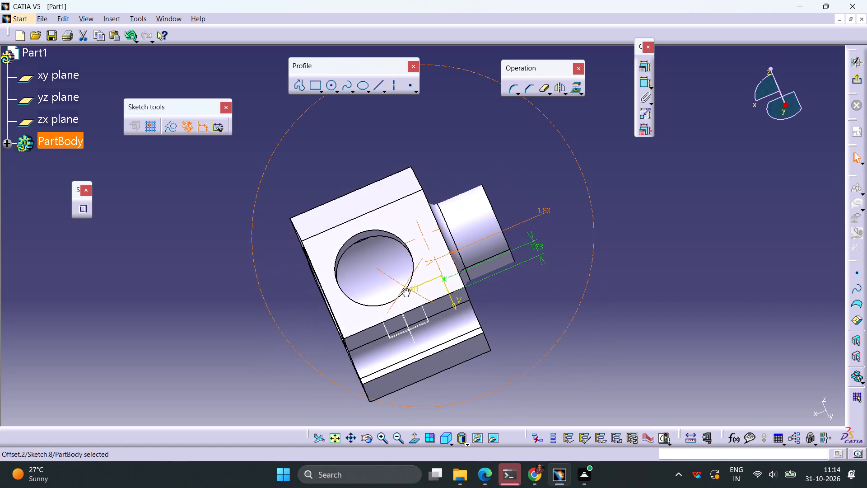
{"action": "right_click_drag", "start_coordinate": [405, 288], "coordinate": [381, 264]}
{"action": "middle_click_drag", "start_coordinate": [405, 288], "coordinate": [381, 264]}
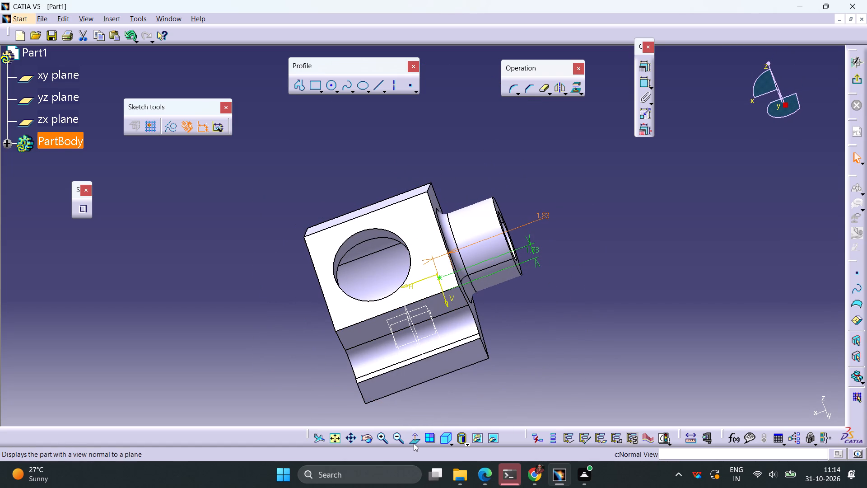
{"action": "left_click", "coordinate": [414, 444]}
{"action": "middle_click_drag", "start_coordinate": [624, 317], "coordinate": [355, 293]}
{"action": "right_click_drag", "start_coordinate": [624, 317], "coordinate": [355, 293]}
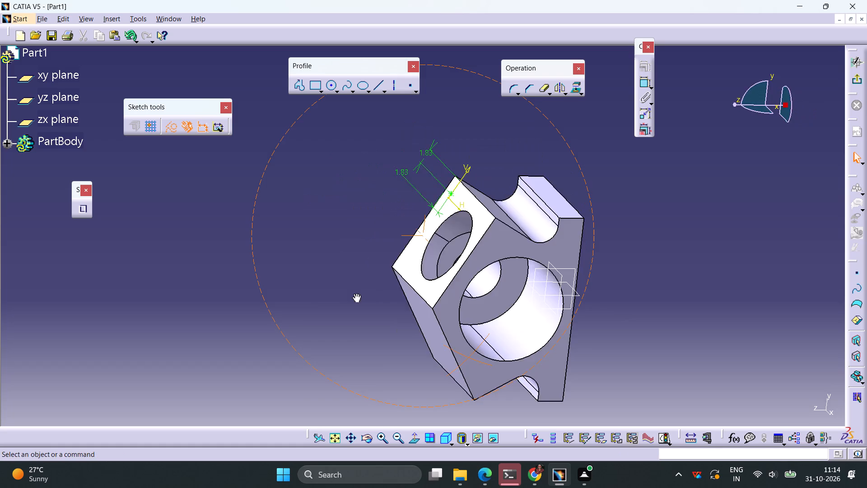
{"action": "right_click_drag", "start_coordinate": [355, 293], "coordinate": [306, 408]}
{"action": "middle_click_drag", "start_coordinate": [355, 293], "coordinate": [308, 408]}
{"action": "middle_click_drag", "start_coordinate": [584, 189], "coordinate": [646, 408]}
{"action": "right_click_drag", "start_coordinate": [584, 189], "coordinate": [646, 408]}
{"action": "middle_click_drag", "start_coordinate": [572, 193], "coordinate": [517, 383]}
{"action": "right_click_drag", "start_coordinate": [572, 193], "coordinate": [517, 383]}
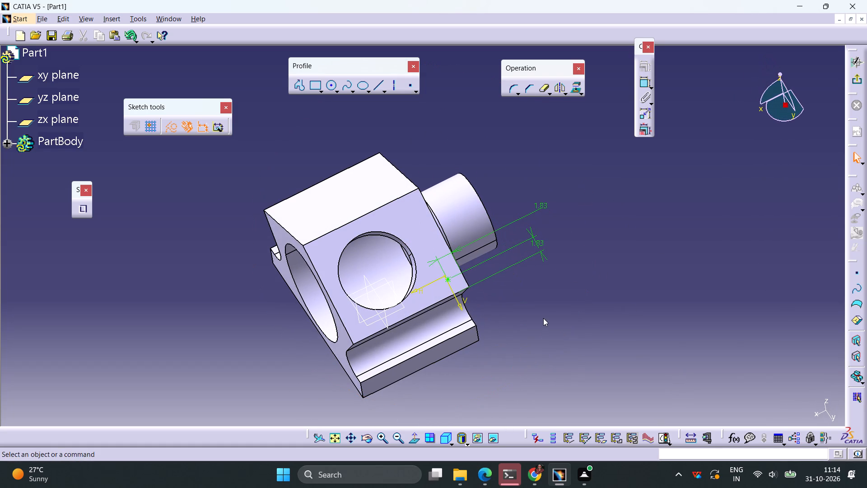
{"action": "middle_click_drag", "start_coordinate": [580, 314], "coordinate": [518, 389]}
{"action": "right_click_drag", "start_coordinate": [580, 314], "coordinate": [520, 391]}
{"action": "left_click", "coordinate": [413, 441]}
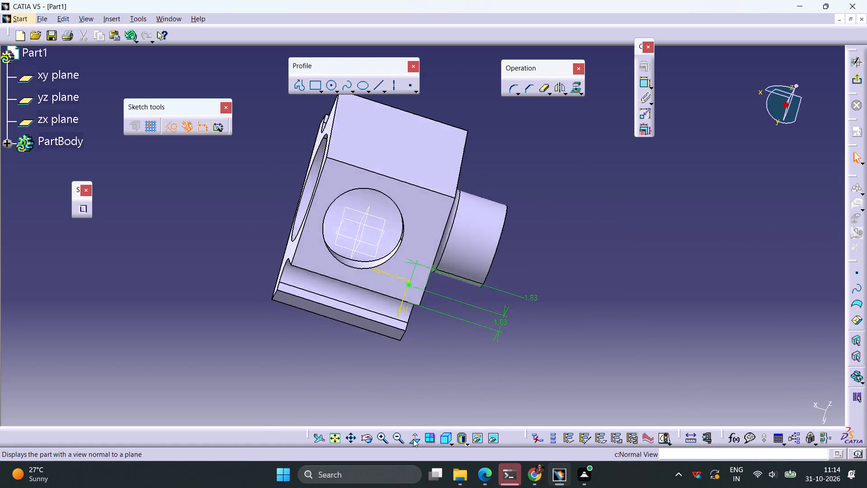
{"action": "middle_click_drag", "start_coordinate": [328, 286], "coordinate": [533, 408]}
{"action": "right_click_drag", "start_coordinate": [328, 286], "coordinate": [533, 408]}
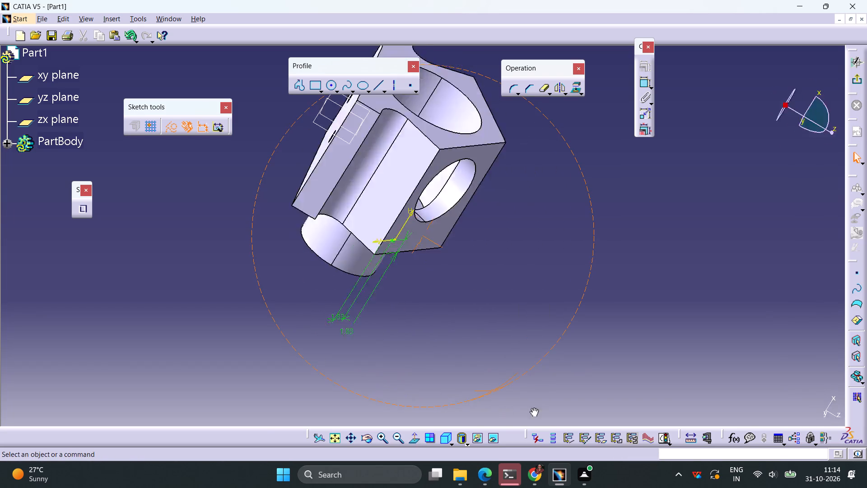
{"action": "right_click_drag", "start_coordinate": [533, 408], "coordinate": [515, 168]}
{"action": "middle_click_drag", "start_coordinate": [533, 408], "coordinate": [515, 168]}
{"action": "middle_click_drag", "start_coordinate": [202, 237], "coordinate": [216, 322]}
{"action": "right_click_drag", "start_coordinate": [202, 237], "coordinate": [216, 322]}
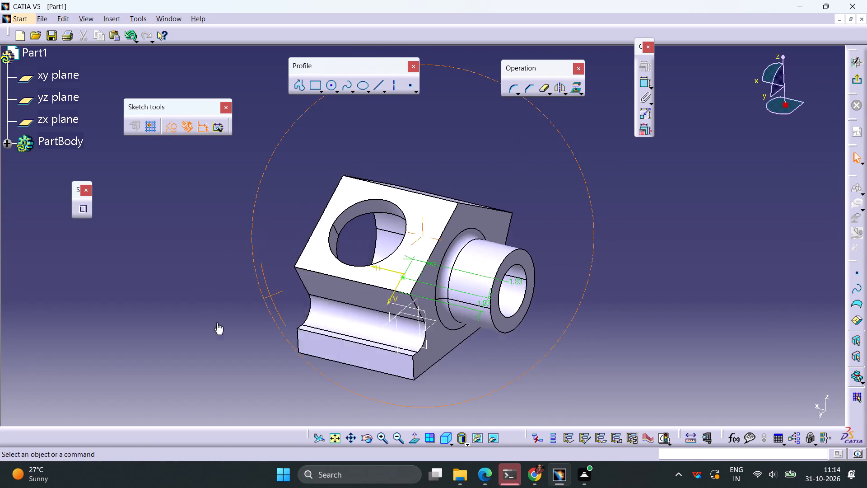
{"action": "middle_click_drag", "start_coordinate": [216, 322], "coordinate": [244, 325]}
{"action": "right_click_drag", "start_coordinate": [216, 322], "coordinate": [244, 325]}
{"action": "middle_click_drag", "start_coordinate": [456, 148], "coordinate": [517, 218]}
{"action": "right_click_drag", "start_coordinate": [456, 148], "coordinate": [517, 218]}
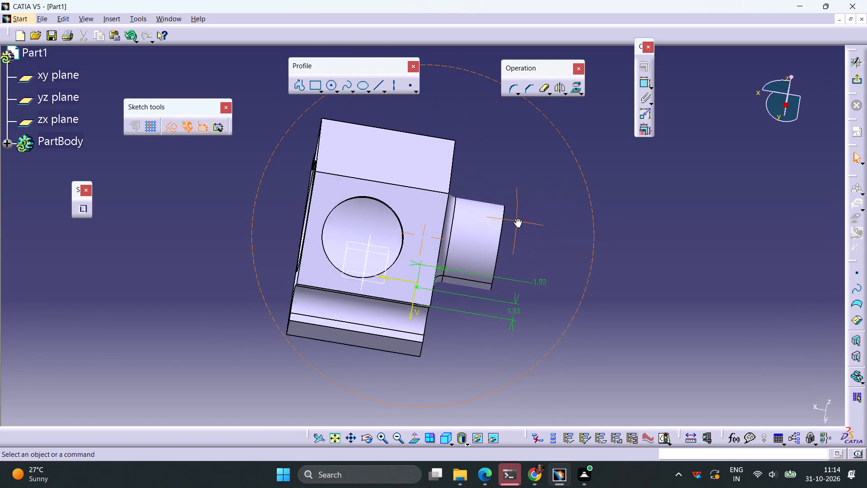
{"action": "right_click_drag", "start_coordinate": [517, 218], "coordinate": [510, 202]}
{"action": "middle_click_drag", "start_coordinate": [517, 218], "coordinate": [510, 202]}
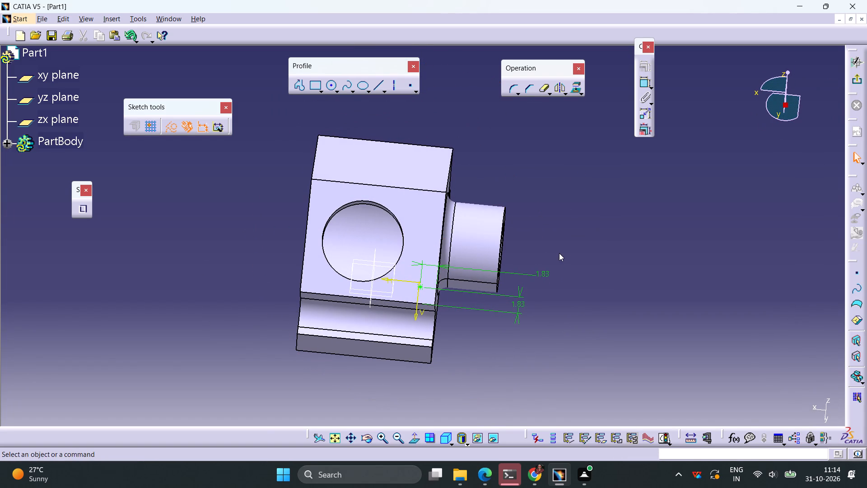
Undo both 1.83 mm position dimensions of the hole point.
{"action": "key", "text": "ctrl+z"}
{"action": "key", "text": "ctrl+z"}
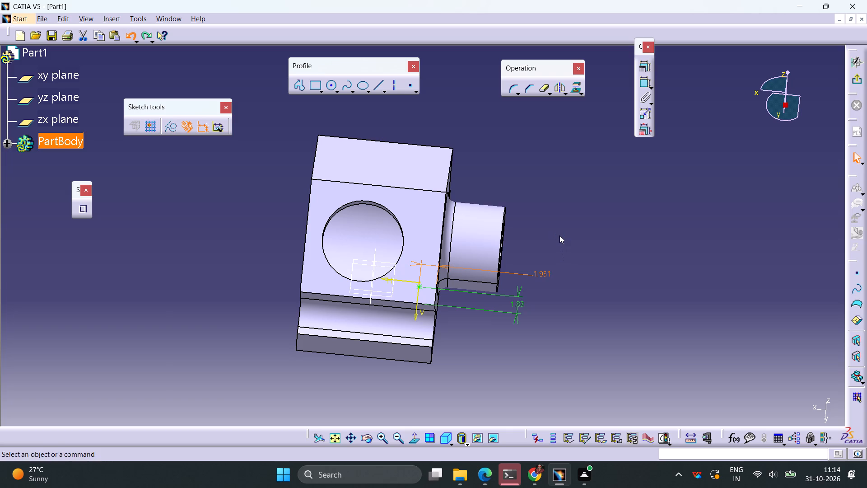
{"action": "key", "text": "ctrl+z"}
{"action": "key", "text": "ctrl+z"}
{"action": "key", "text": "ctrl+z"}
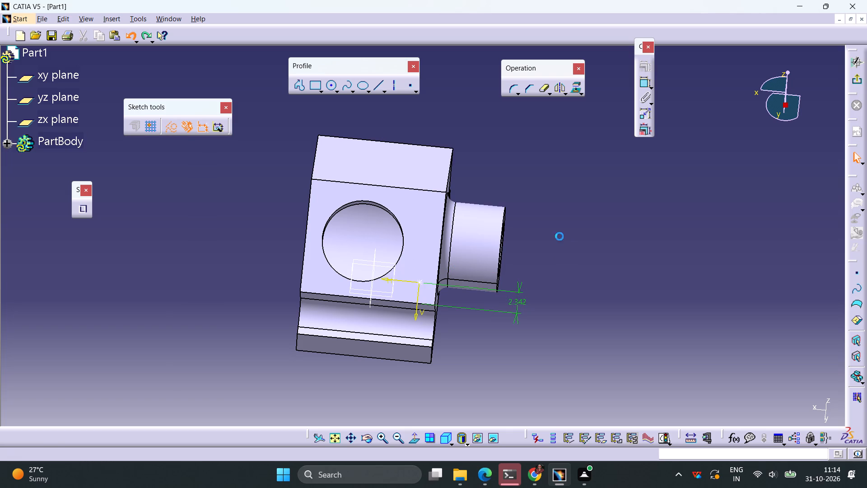
Move the hole point across the sloping face to the groove-side corner farthest from the boss.
{"action": "left_click_drag", "start_coordinate": [418, 282], "coordinate": [384, 282]}
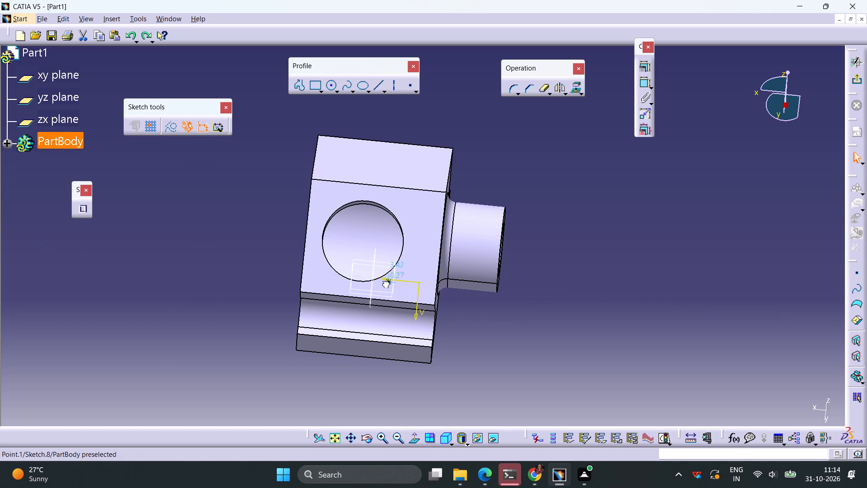
{"action": "left_click_drag", "start_coordinate": [384, 282], "coordinate": [320, 278]}
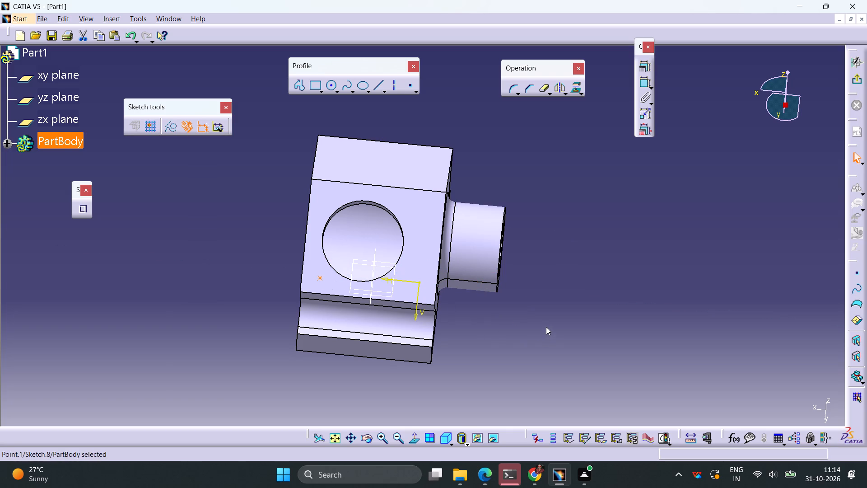
Dimension the hole point from the sloping face's side edge opposite the boss and set the offset to 1.83 mm.
{"action": "left_click", "coordinate": [646, 81]}
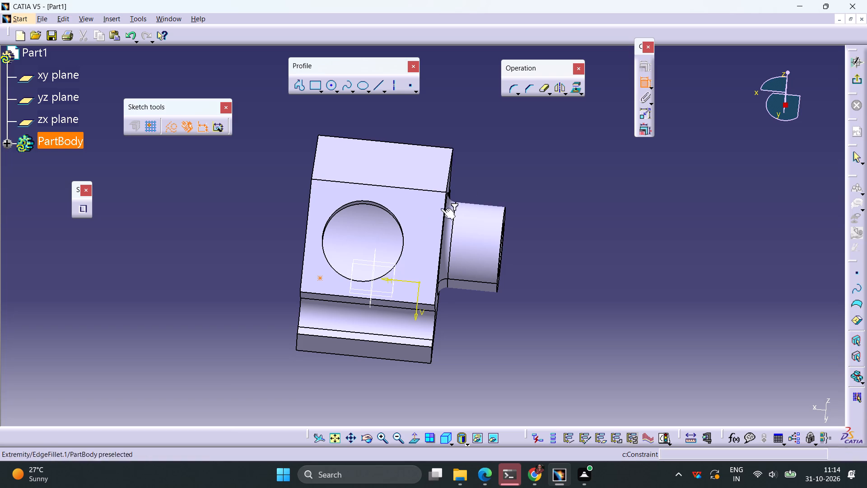
{"action": "left_click", "coordinate": [303, 267]}
{"action": "left_click", "coordinate": [280, 267]}
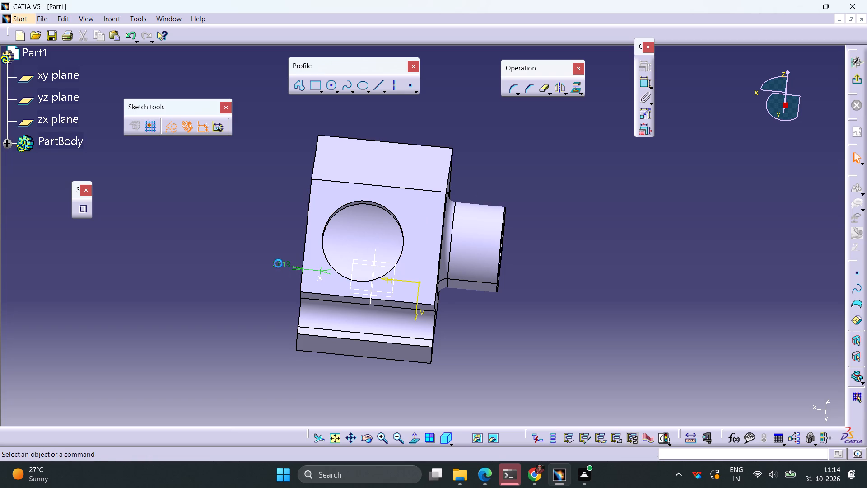
{"action": "double_click", "coordinate": [277, 263]}
{"action": "type", "text": "1.83"}
{"action": "key", "text": "Return"}
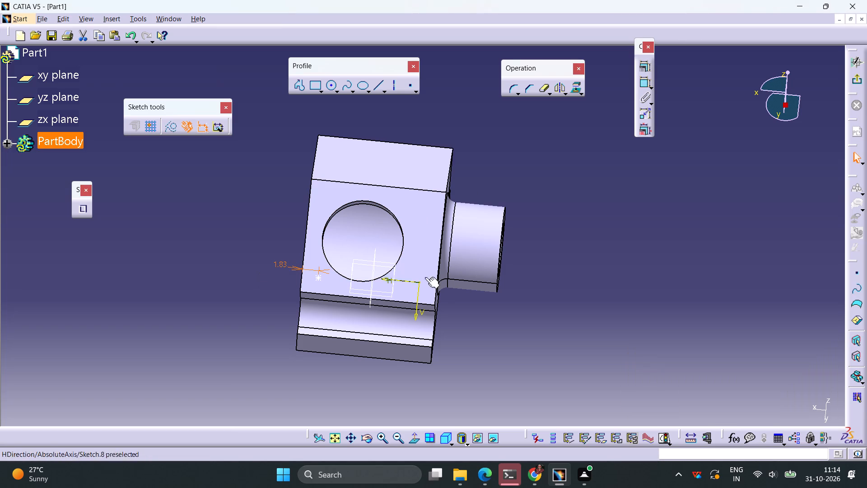
{"action": "left_click", "coordinate": [664, 244]}
Dimension the hole point from the sloping face's groove-side edge and set the offset to 1.83 mm.
{"action": "left_click", "coordinate": [643, 82]}
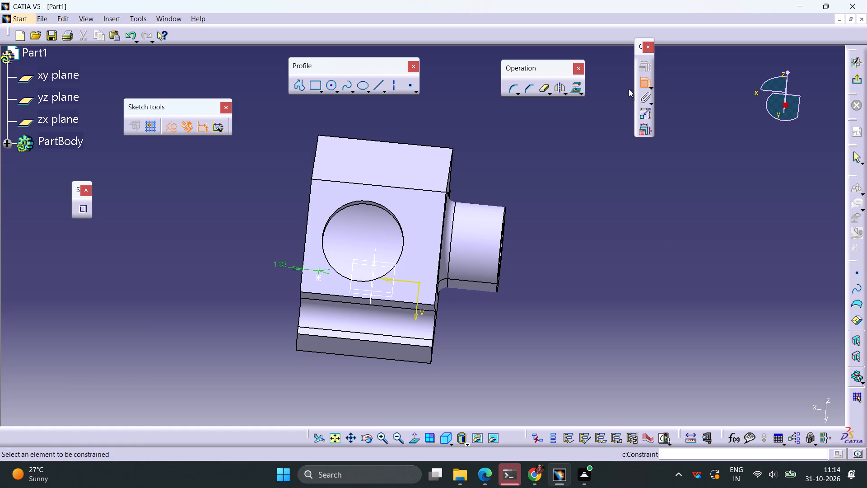
{"action": "left_click", "coordinate": [319, 279]}
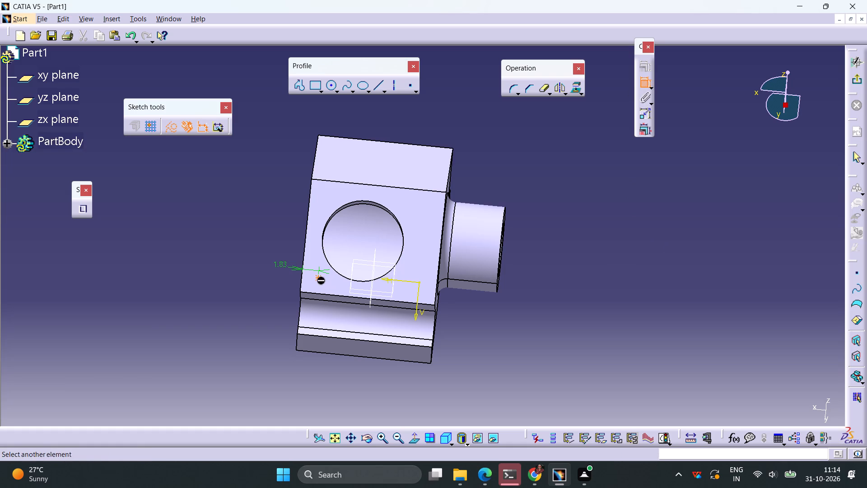
{"action": "left_click", "coordinate": [317, 295]}
{"action": "left_click", "coordinate": [260, 322]}
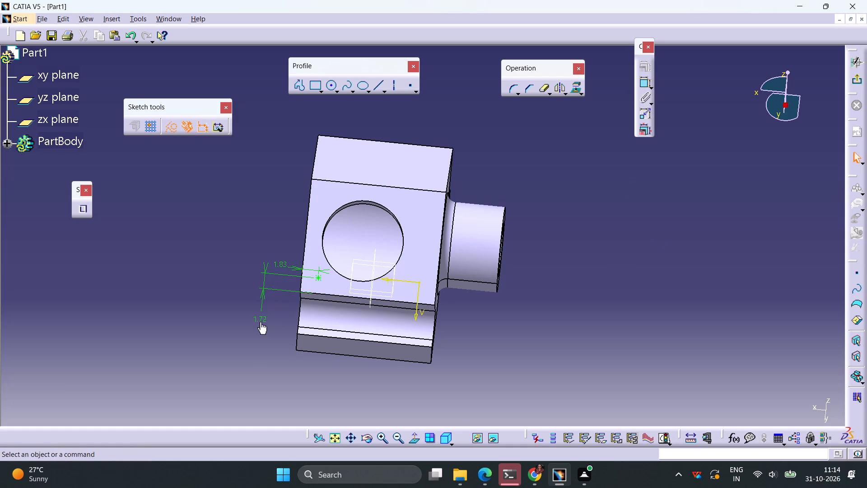
{"action": "double_click", "coordinate": [261, 321]}
{"action": "type", "text": "1.83"}
{"action": "key", "text": "Return"}
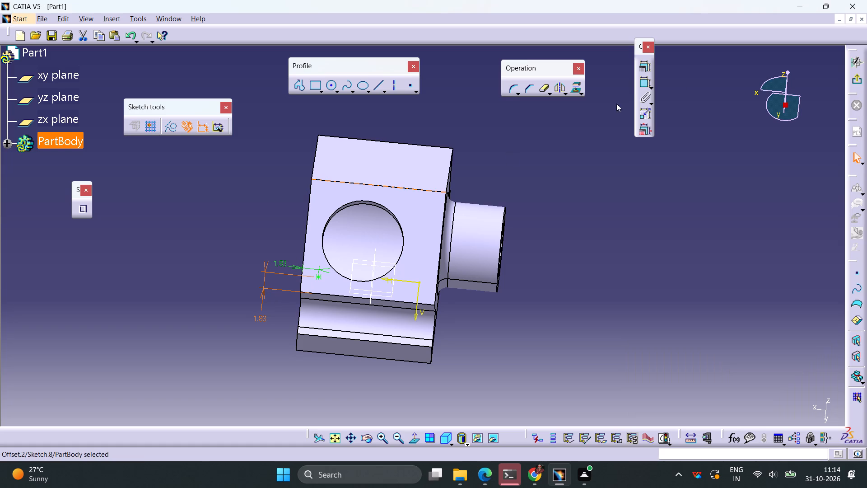
Finish the positioning sketch, set the thread depth to 3 mm and create the M2 threaded hole on the sloping face.
{"action": "left_click", "coordinate": [851, 83]}
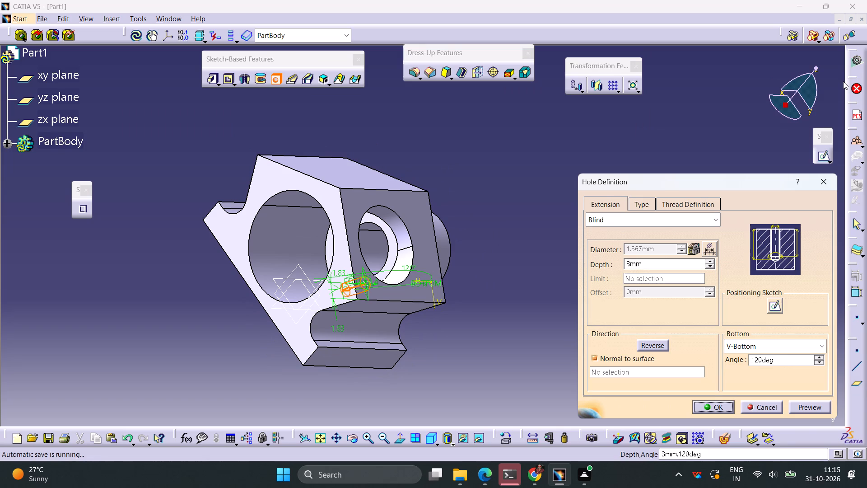
{"action": "left_click", "coordinate": [683, 204]}
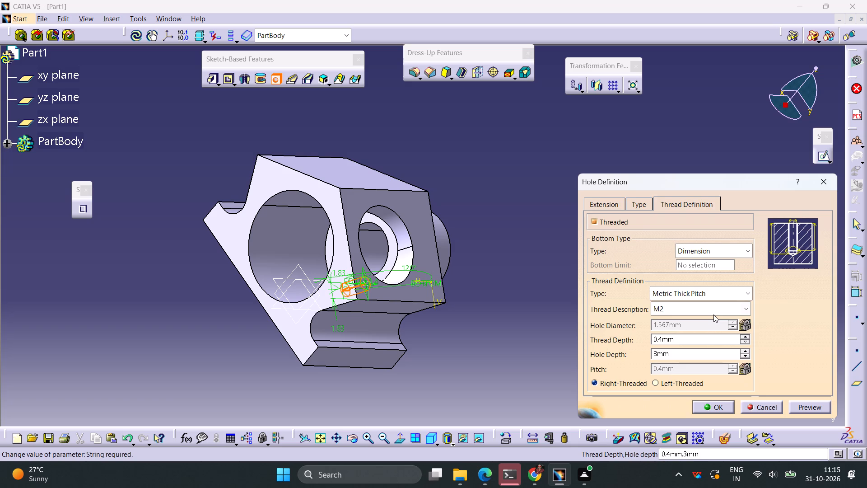
{"action": "left_click", "coordinate": [682, 367]}
{"action": "left_click_drag", "start_coordinate": [686, 338], "coordinate": [619, 336]}
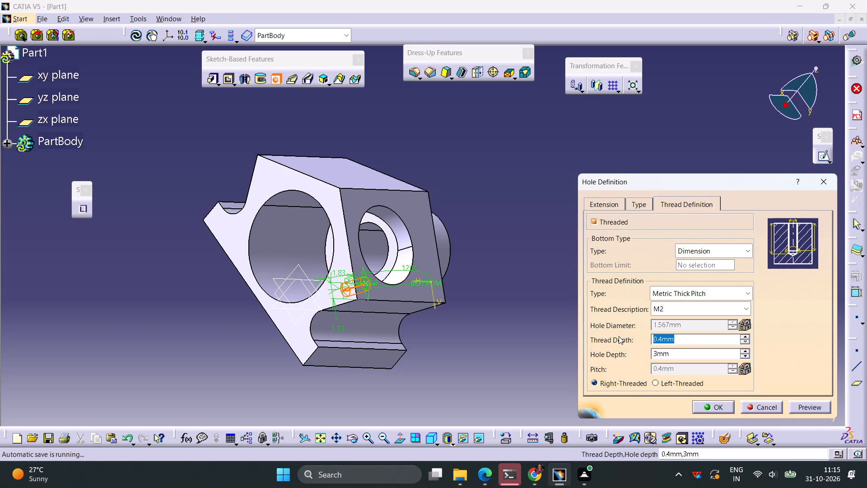
{"action": "key", "text": "3"}
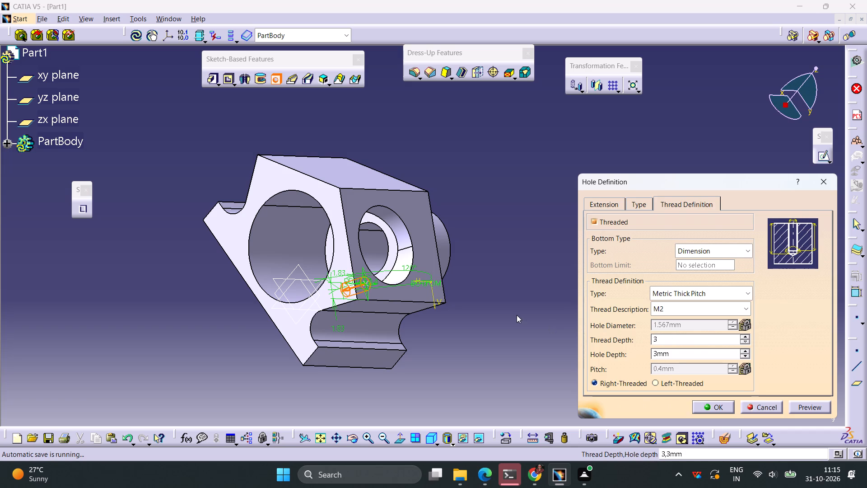
{"action": "left_click", "coordinate": [556, 363]}
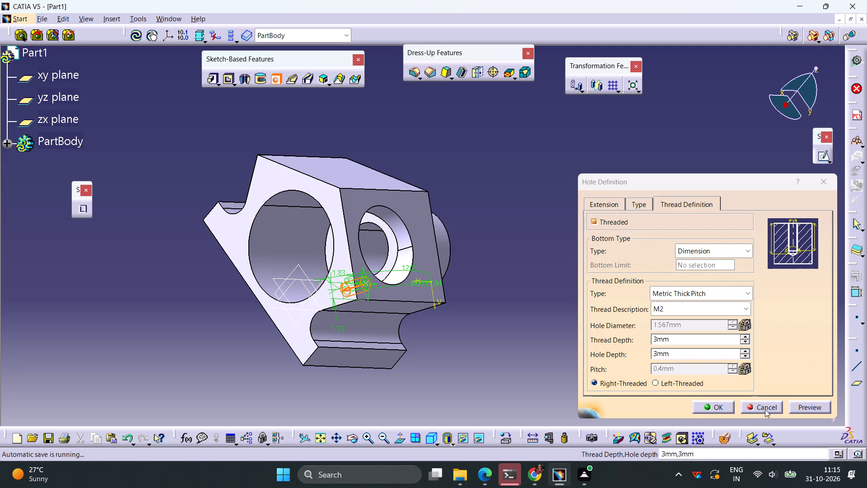
{"action": "left_click", "coordinate": [810, 407]}
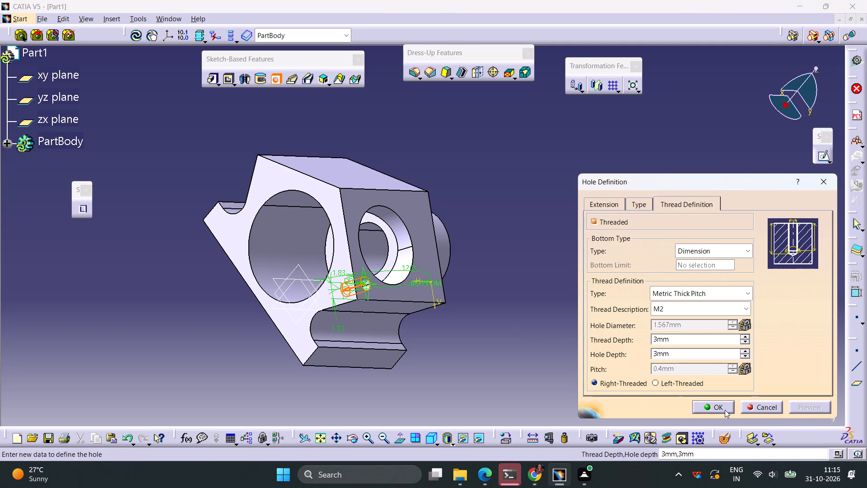
{"action": "left_click", "coordinate": [723, 410]}
{"action": "left_click", "coordinate": [599, 343]}
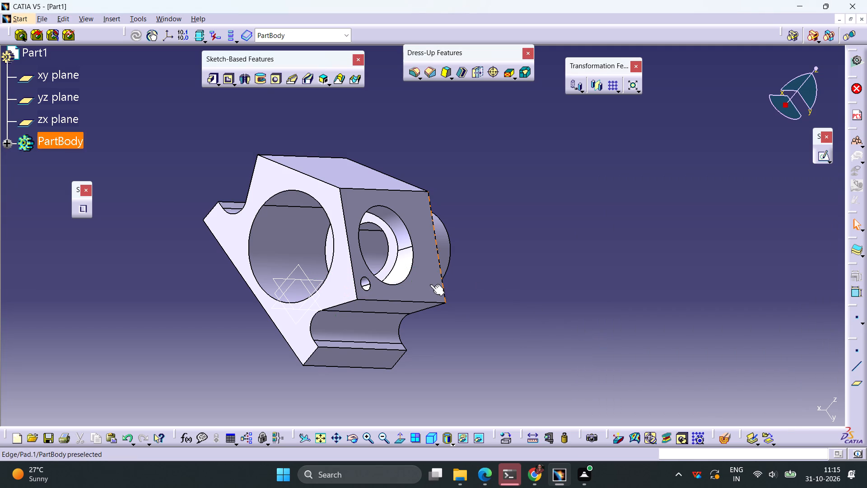
Start a second M2 hole at the sloping face's boss-side groove corner and position its point 1.83 mm from the groove-side edge.
{"action": "left_click", "coordinate": [427, 285]}
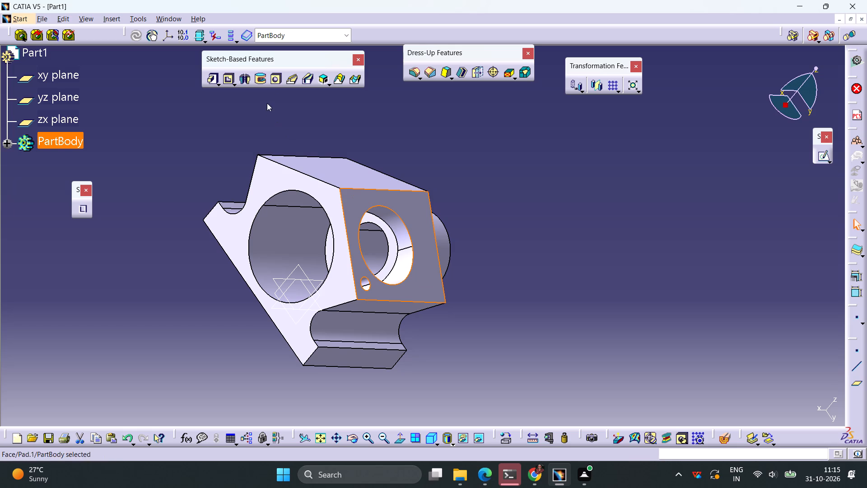
{"action": "left_click", "coordinate": [271, 75]}
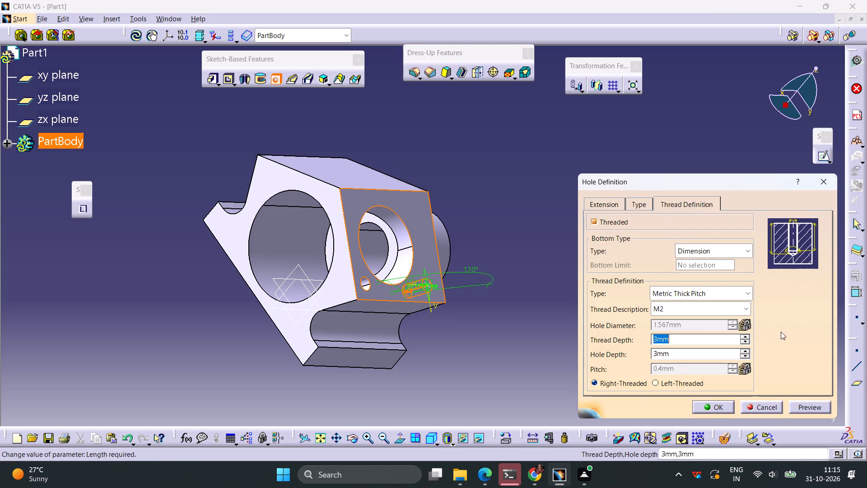
{"action": "left_click", "coordinate": [603, 201]}
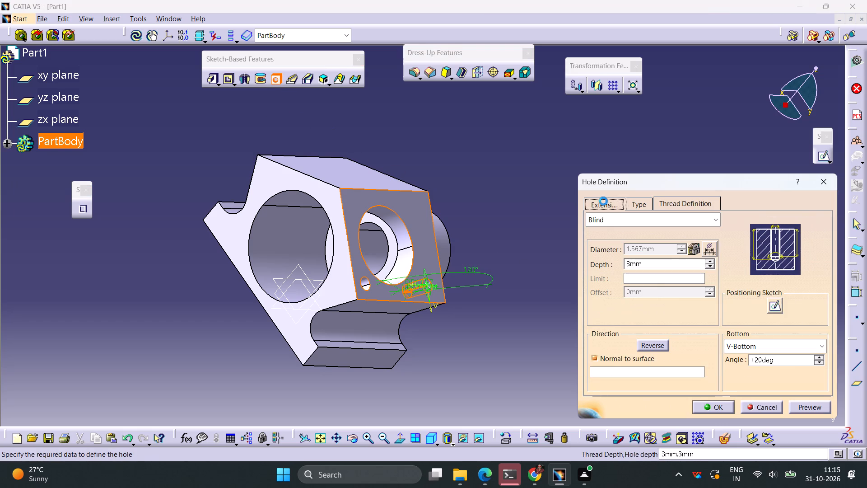
{"action": "left_click", "coordinate": [774, 308]}
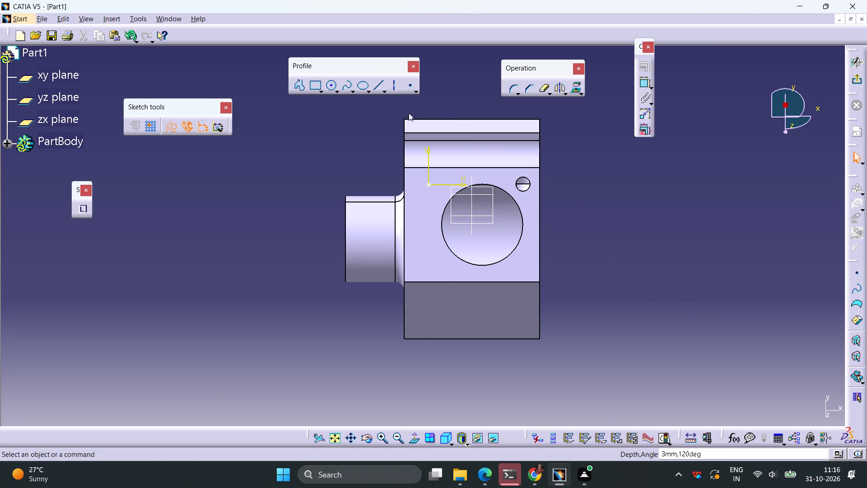
{"action": "left_click", "coordinate": [639, 86]}
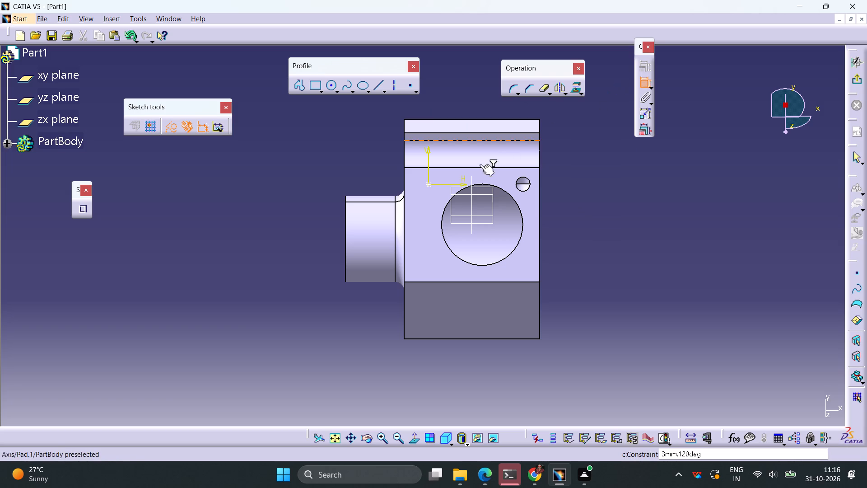
{"action": "left_click", "coordinate": [428, 184]}
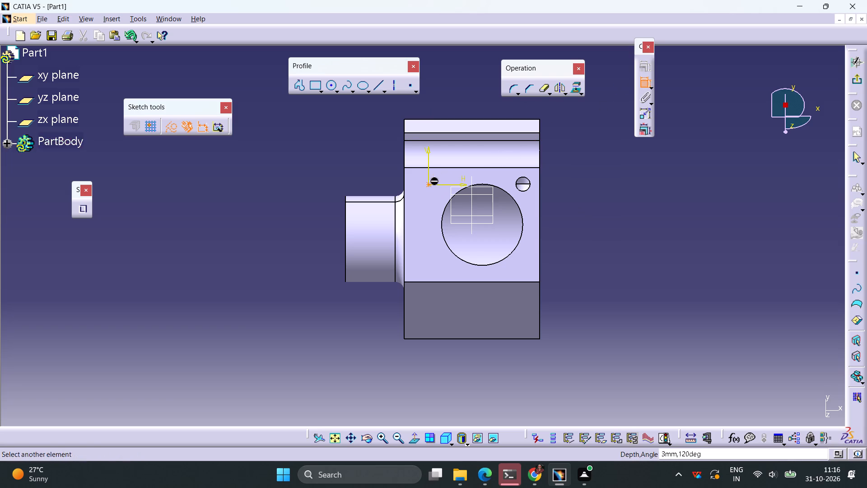
{"action": "left_click", "coordinate": [439, 167]}
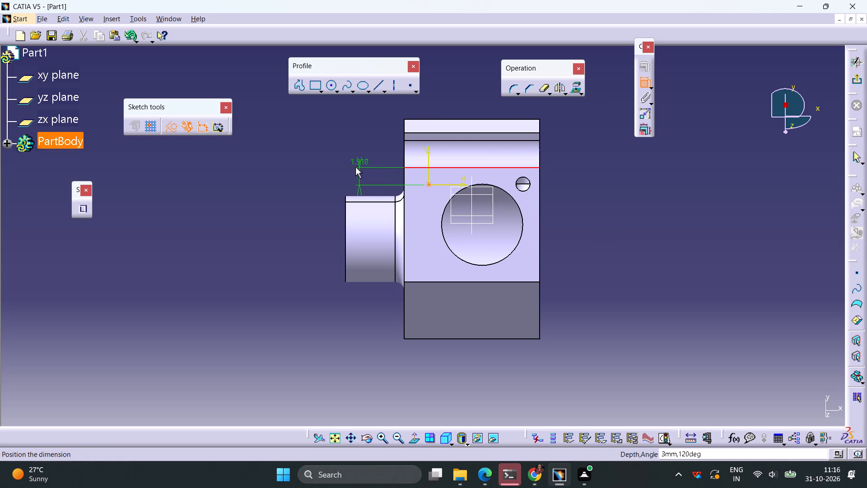
{"action": "left_click", "coordinate": [353, 169]}
{"action": "double_click", "coordinate": [359, 163]}
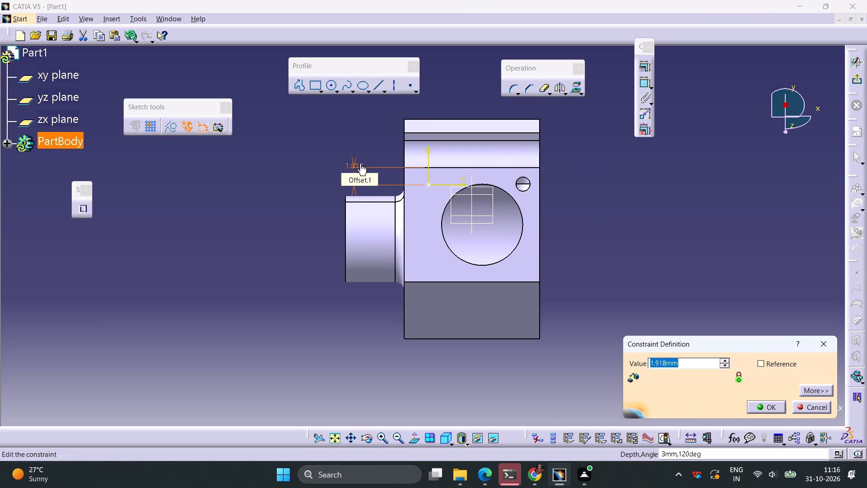
{"action": "type", "text": "1.83"}
{"action": "key", "text": "Return"}
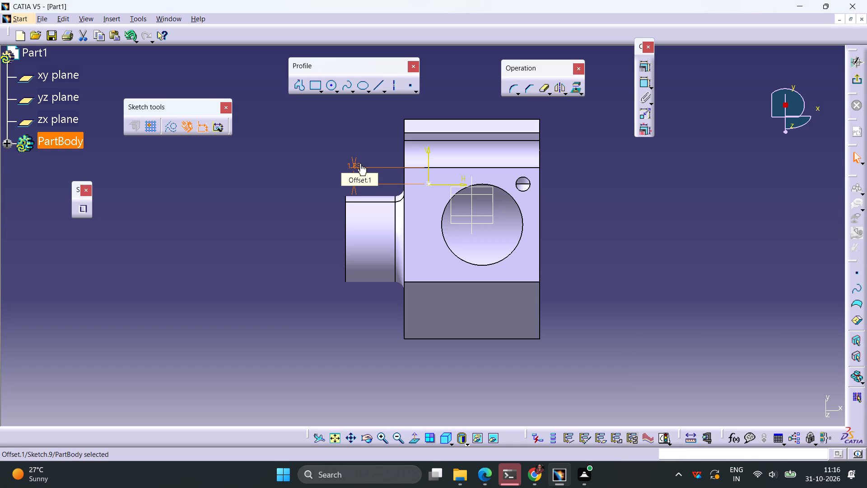
{"action": "left_click", "coordinate": [618, 210]}
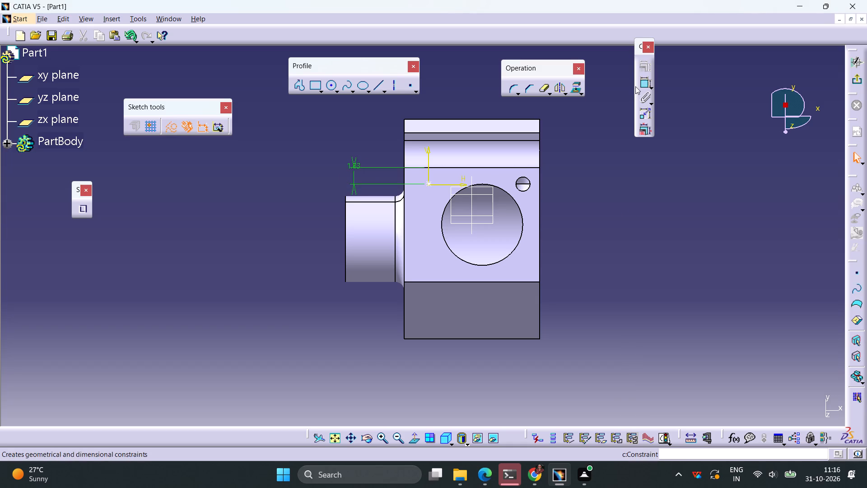
Project the first M2 hole's circular edge into the second hole's positioning sketch.
{"action": "left_click", "coordinate": [522, 191]}
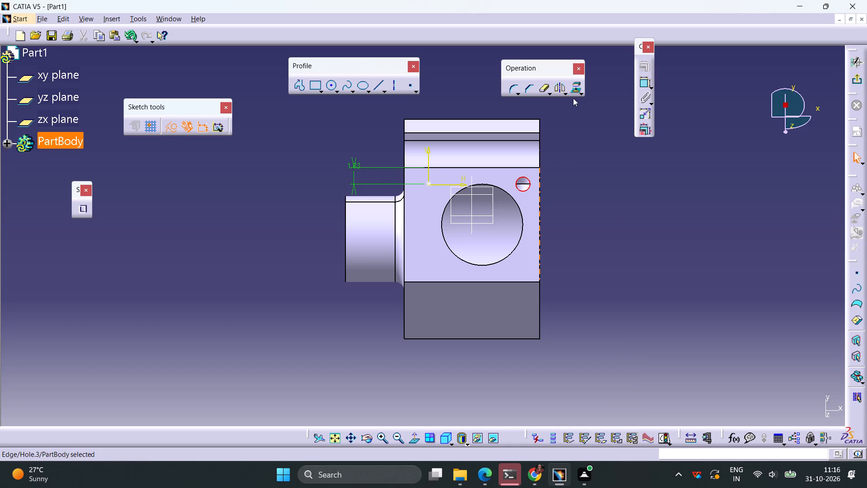
{"action": "left_click", "coordinate": [572, 89]}
{"action": "left_click", "coordinate": [768, 406]}
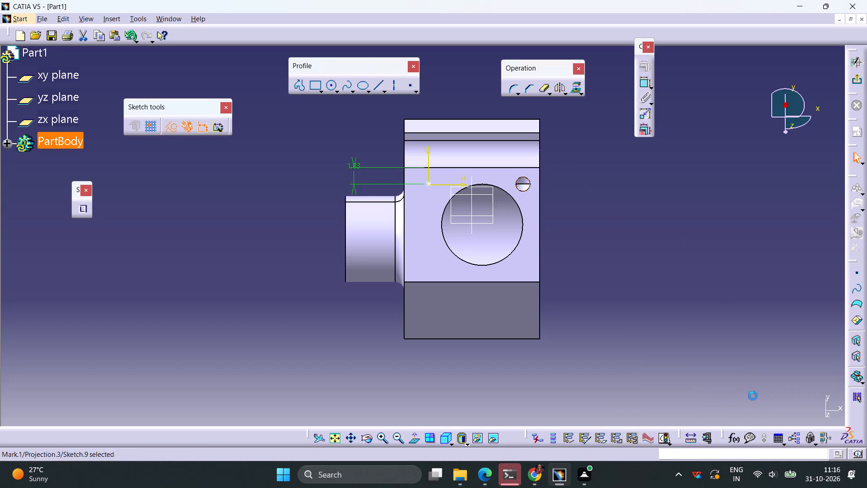
Dimension the second hole's point from the projected edge of the first M2 hole and set the distance to 8 mm.
{"action": "left_click", "coordinate": [643, 83]}
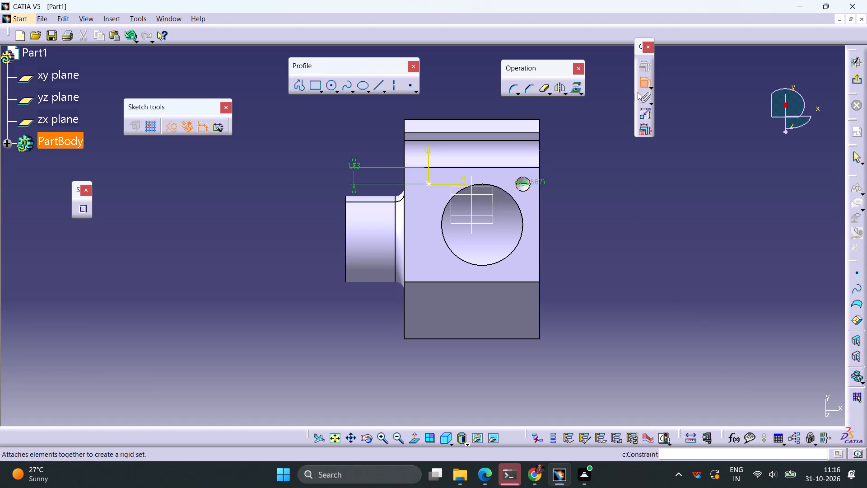
{"action": "left_click", "coordinate": [428, 185]}
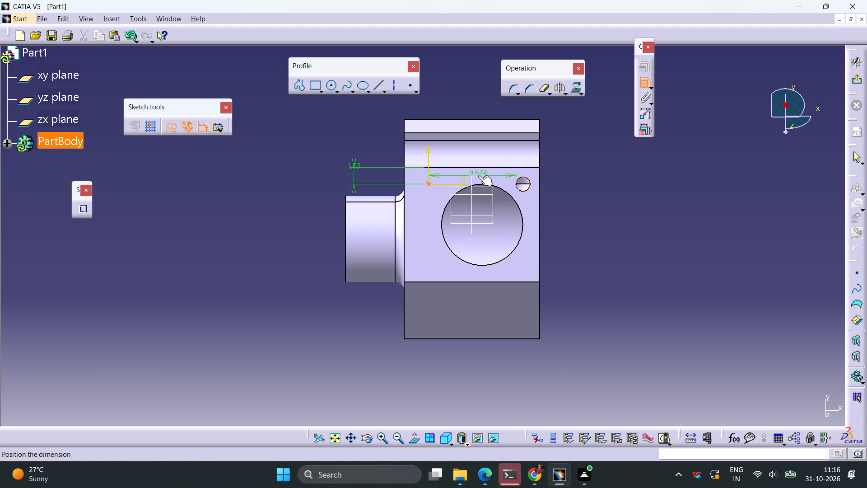
{"action": "left_click", "coordinate": [478, 175]}
{"action": "double_click", "coordinate": [484, 170]}
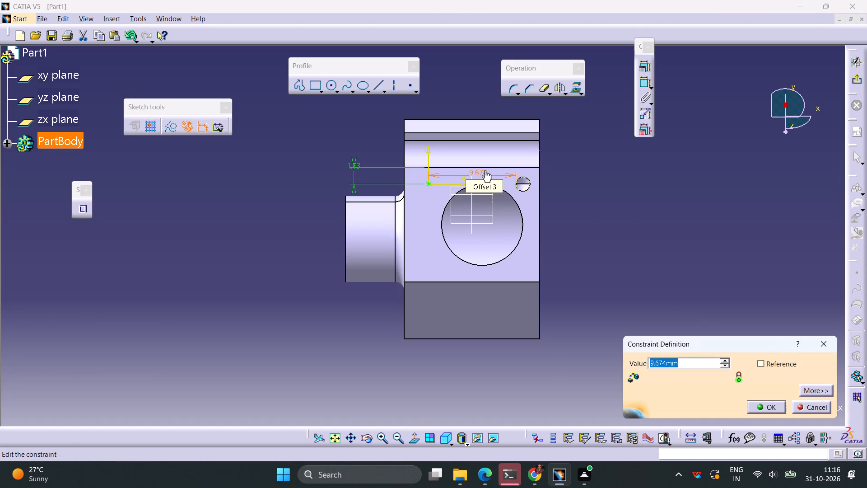
{"action": "key", "text": "8"}
{"action": "key", "text": "Return"}
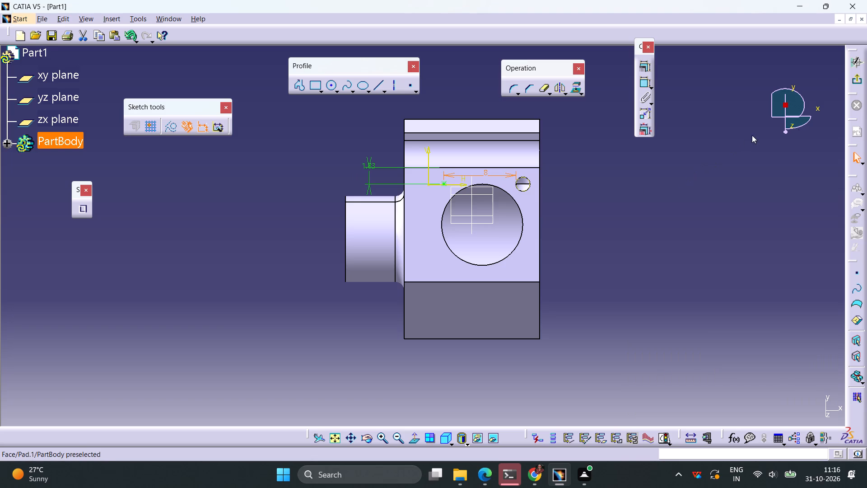
Finish the positioning sketch and create the second M2 threaded hole with 3 mm depth.
{"action": "left_click", "coordinate": [857, 82]}
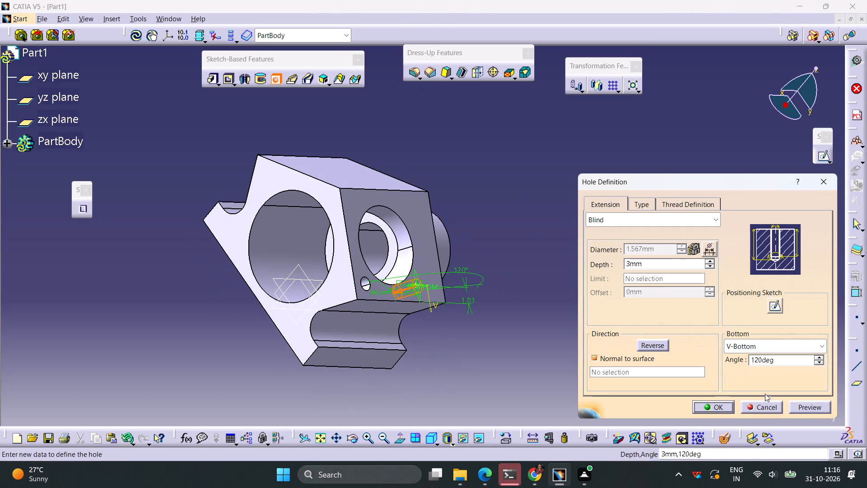
{"action": "left_click", "coordinate": [712, 406]}
{"action": "left_click", "coordinate": [672, 353]}
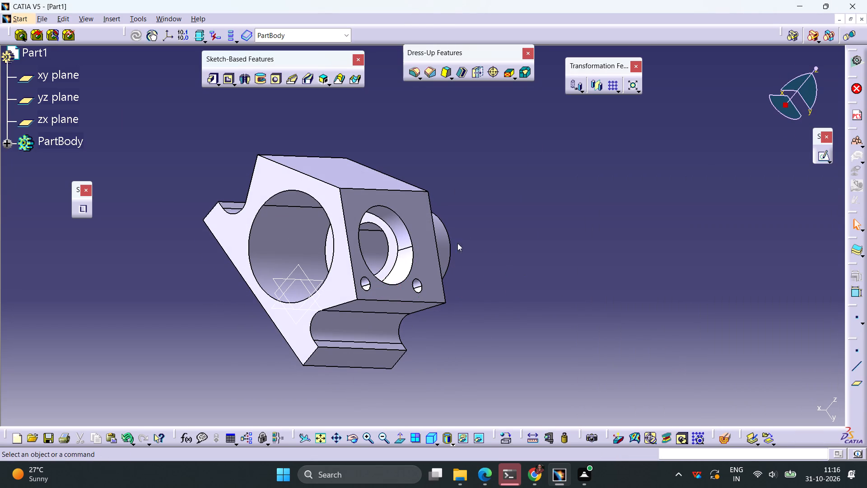
Start a third M2 hole on the sloping face's side away from the boss and position its point 1.83 mm from that side edge.
{"action": "left_click", "coordinate": [425, 242]}
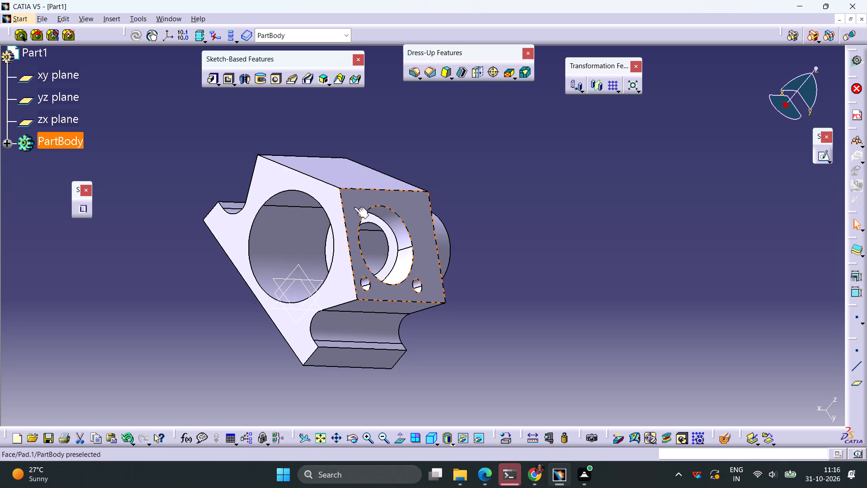
{"action": "left_click", "coordinate": [354, 207]}
{"action": "left_click", "coordinate": [275, 83]}
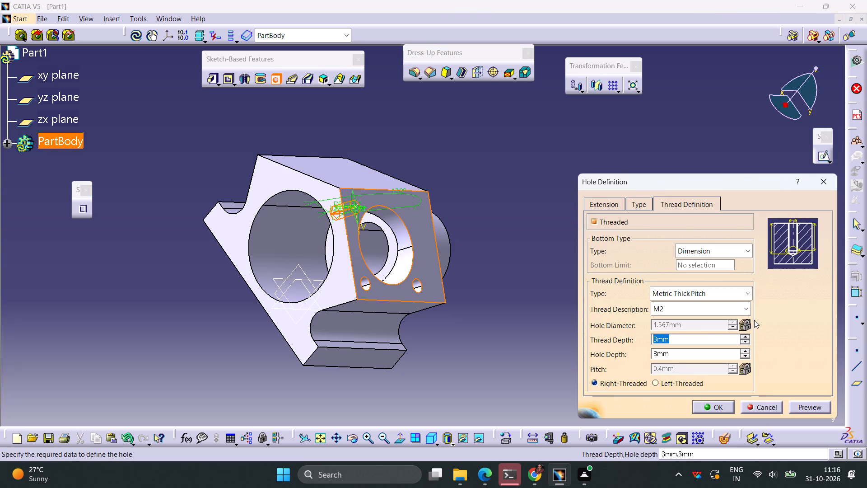
{"action": "left_click", "coordinate": [602, 203]}
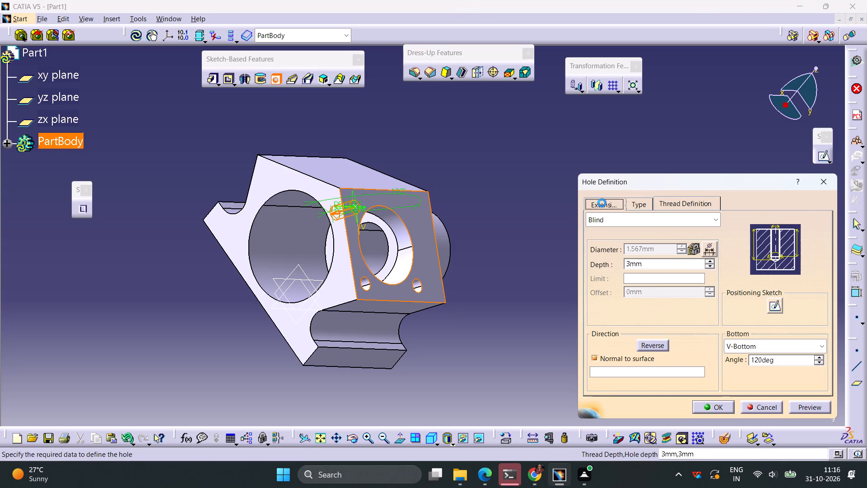
{"action": "left_click", "coordinate": [773, 306]}
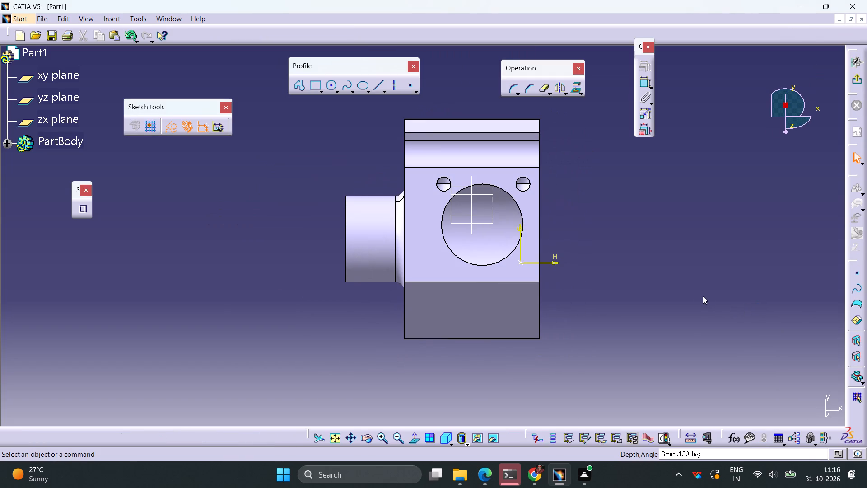
{"action": "left_click", "coordinate": [643, 78]}
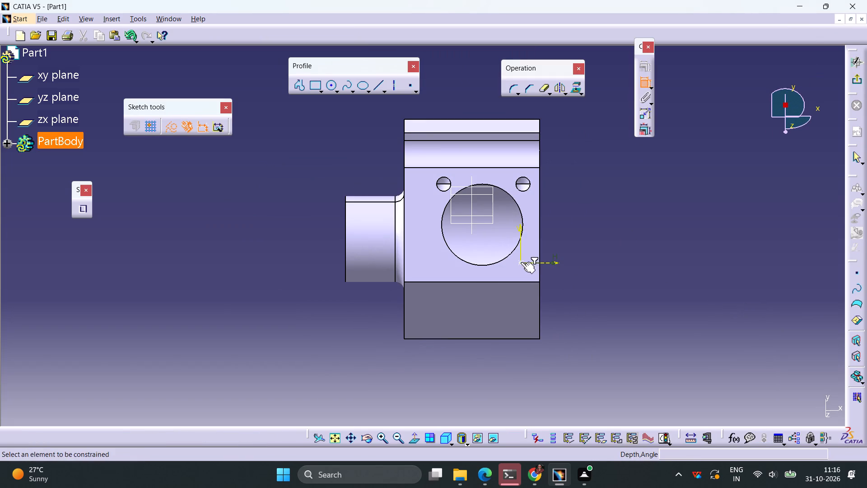
{"action": "left_click", "coordinate": [521, 261]}
{"action": "left_click", "coordinate": [540, 249]}
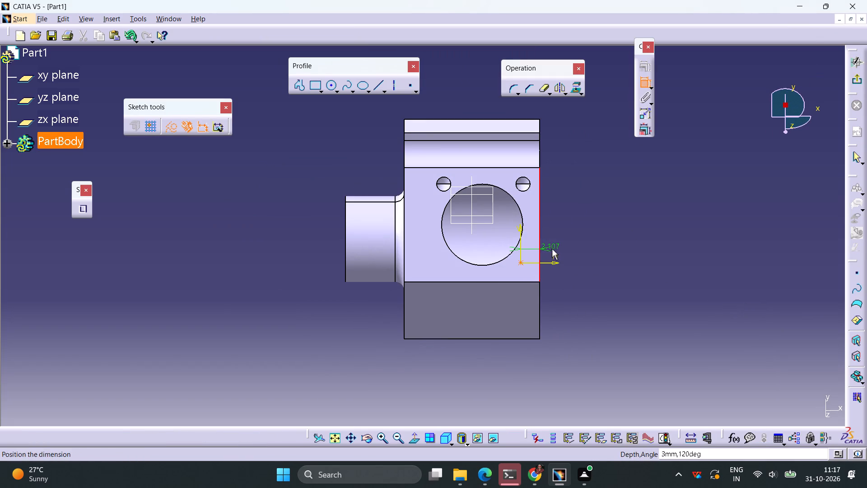
{"action": "left_click", "coordinate": [552, 249]}
{"action": "double_click", "coordinate": [554, 247]}
{"action": "type", "text": "1.83"}
{"action": "key", "text": "Return"}
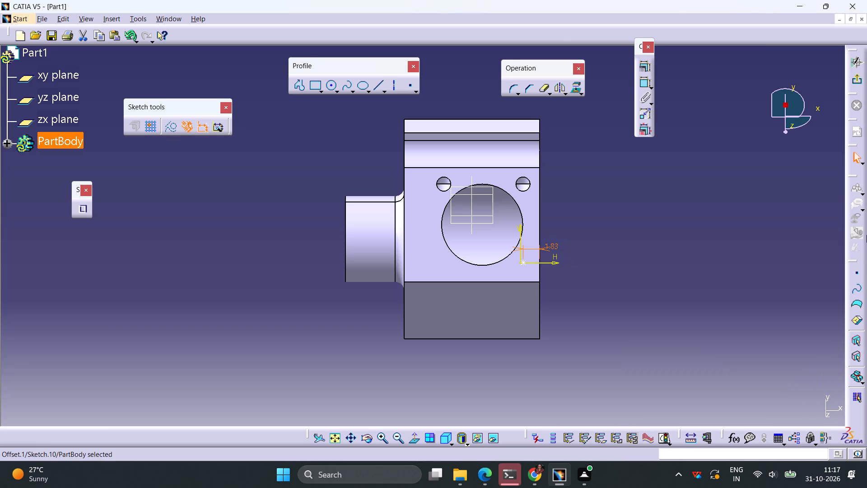
{"action": "left_click", "coordinate": [690, 225]}
Dimension the third hole's point 1.83 mm from the edge shared with the adjacent plain sloping face.
{"action": "left_click", "coordinate": [644, 81]}
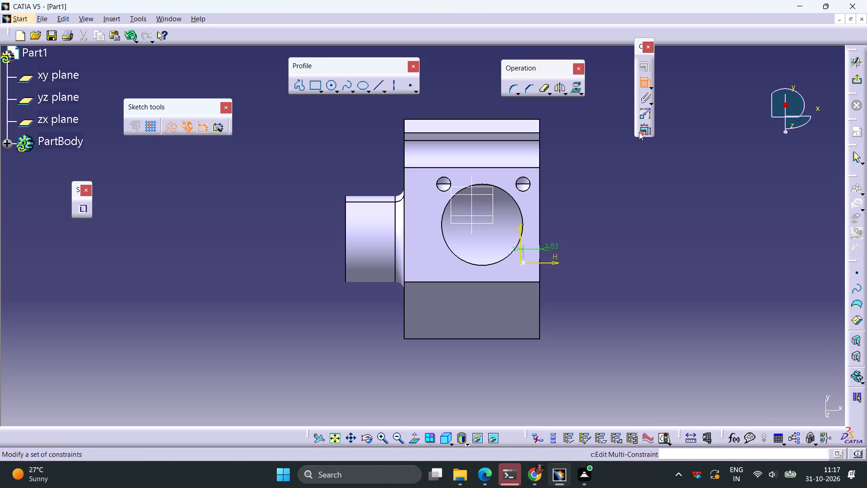
{"action": "left_click", "coordinate": [523, 264]}
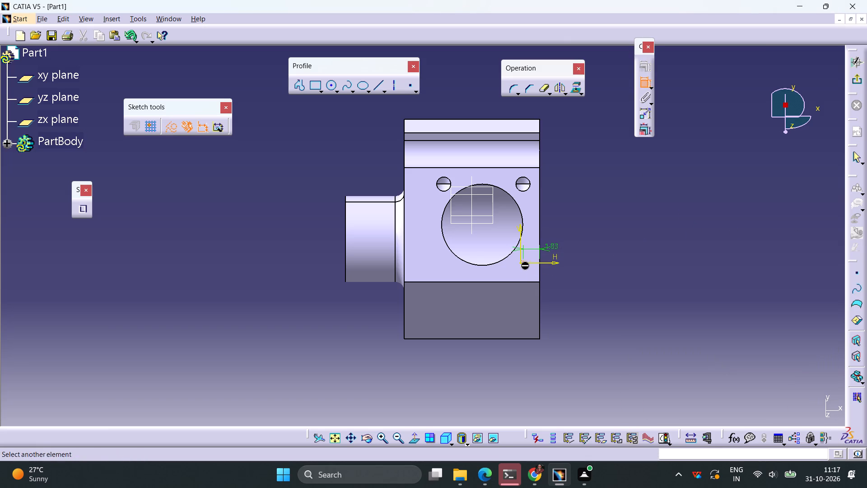
{"action": "left_click", "coordinate": [524, 282]}
{"action": "left_click", "coordinate": [565, 303]}
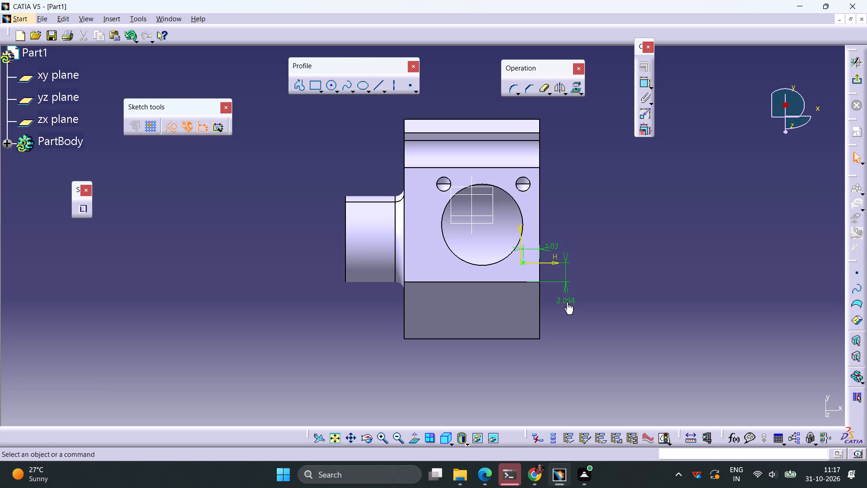
{"action": "double_click", "coordinate": [566, 302]}
{"action": "type", "text": "1.83"}
{"action": "key", "text": "Return"}
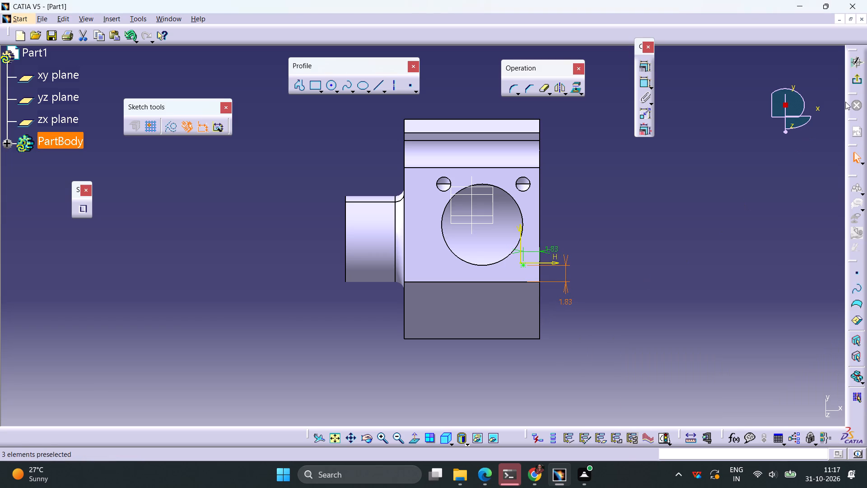
Finish the positioning sketch and create the third M2 threaded hole with 3 mm depth.
{"action": "left_click", "coordinate": [860, 79]}
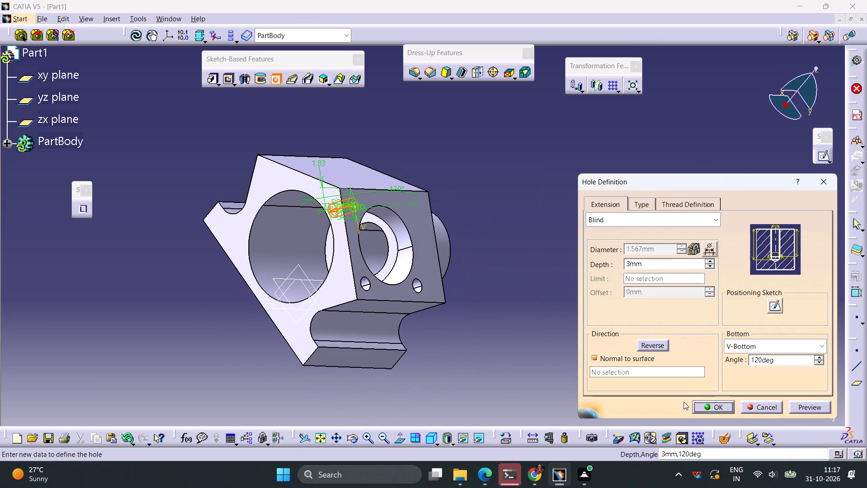
{"action": "left_click", "coordinate": [717, 409]}
{"action": "left_click", "coordinate": [626, 338]}
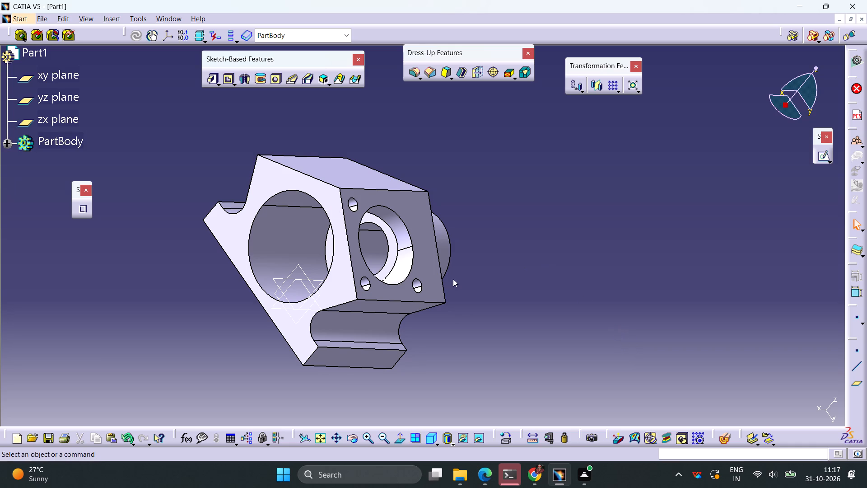
Start a fourth M2 hole at the sloping face's remaining boss-side corner and open its positioning sketch.
{"action": "middle_click_drag", "start_coordinate": [177, 291], "coordinate": [337, 246]}
{"action": "right_click_drag", "start_coordinate": [177, 291], "coordinate": [337, 246]}
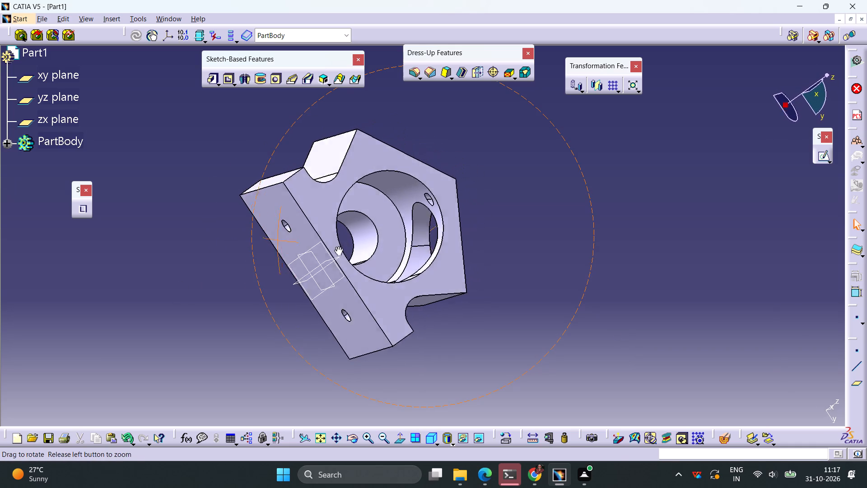
{"action": "middle_click_drag", "start_coordinate": [337, 246], "coordinate": [294, 254]}
{"action": "right_click_drag", "start_coordinate": [337, 246], "coordinate": [294, 254]}
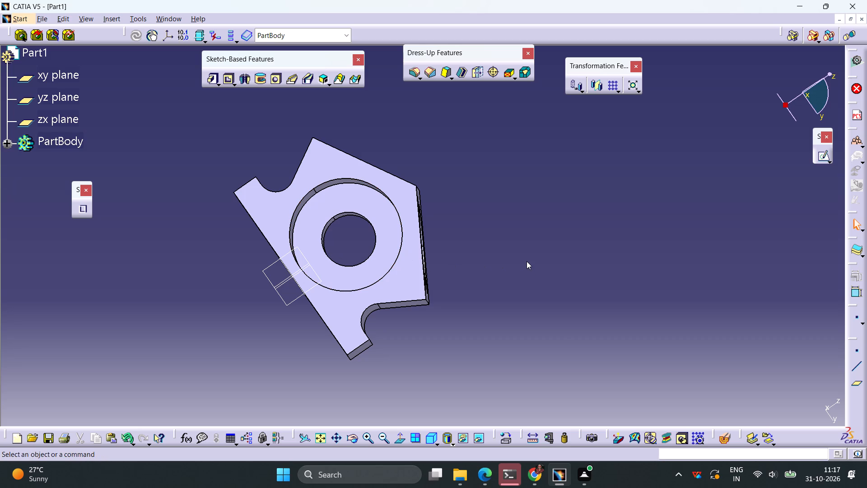
{"action": "middle_click_drag", "start_coordinate": [527, 261], "coordinate": [416, 260]}
{"action": "right_click_drag", "start_coordinate": [525, 261], "coordinate": [418, 259]}
{"action": "left_click", "coordinate": [418, 216]}
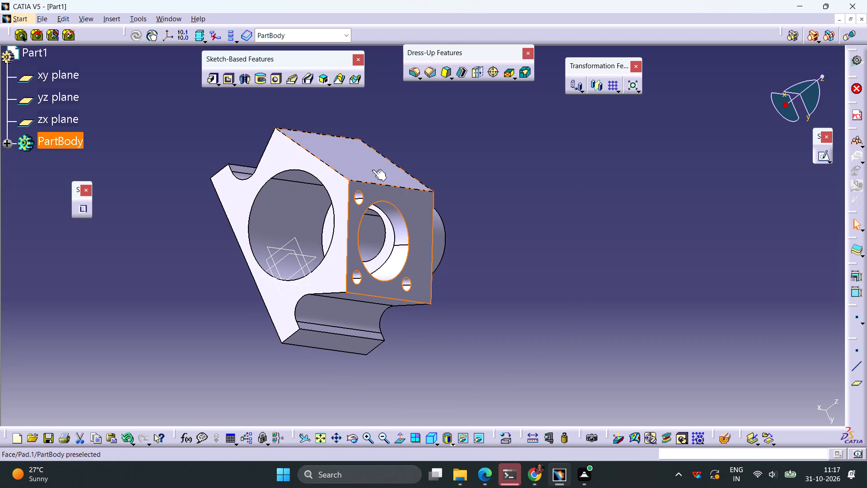
{"action": "left_click", "coordinate": [273, 80]}
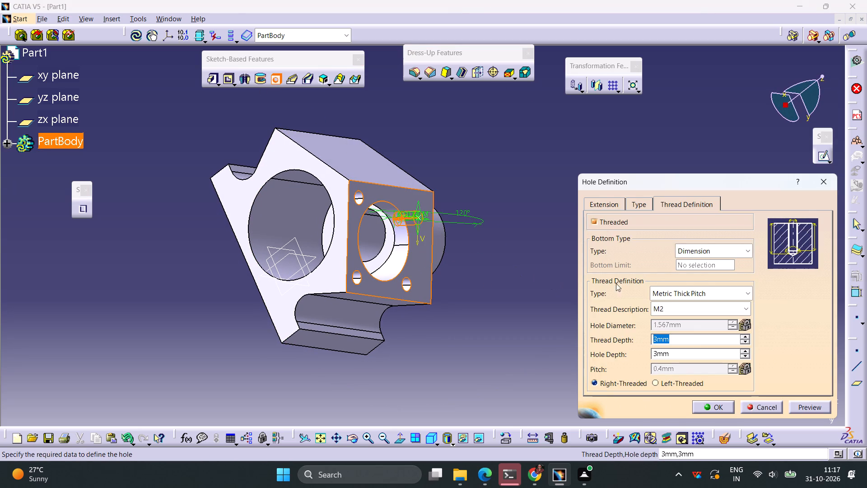
{"action": "left_click", "coordinate": [607, 199]}
{"action": "left_click", "coordinate": [775, 304]}
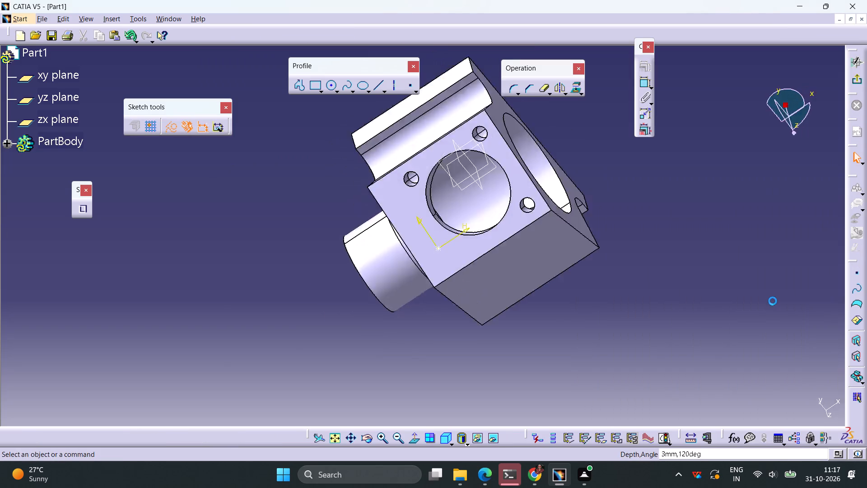
Dimension the fourth hole's point 1.83 mm from the edge shared with the adjacent plain sloping face.
{"action": "left_click", "coordinate": [428, 254]}
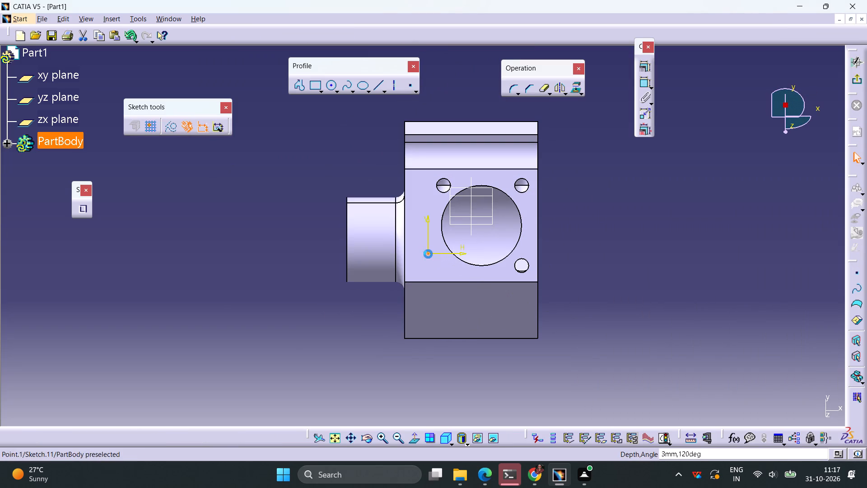
{"action": "left_click", "coordinate": [642, 68]}
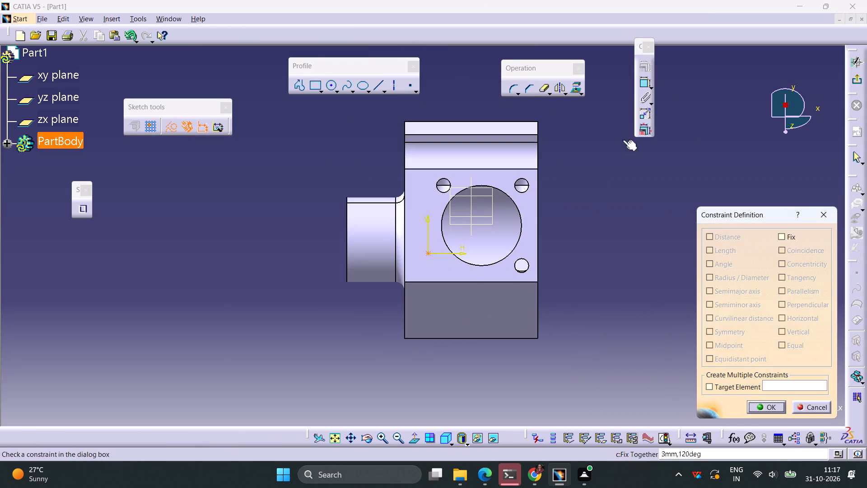
{"action": "left_click", "coordinate": [802, 406]}
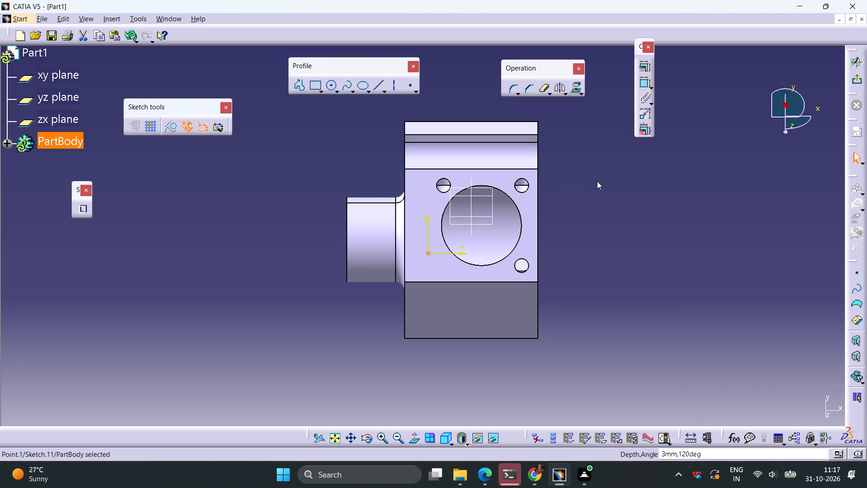
{"action": "left_click", "coordinate": [643, 81]}
{"action": "left_click", "coordinate": [425, 282]}
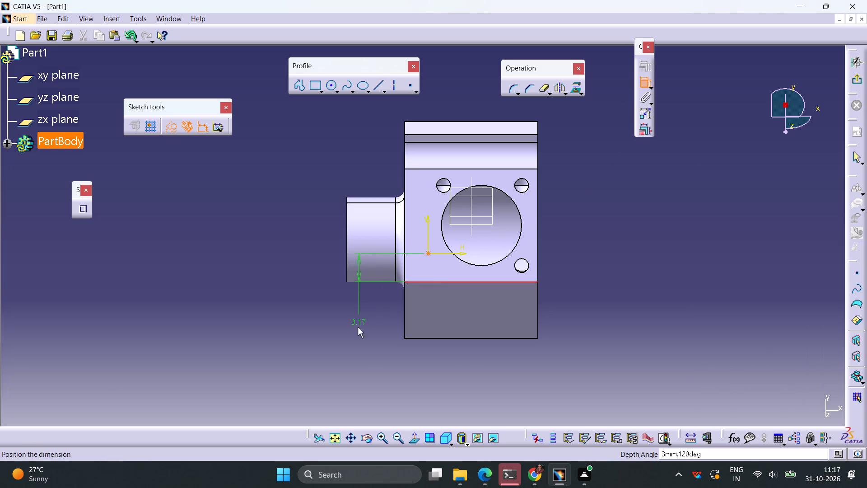
{"action": "left_click", "coordinate": [358, 327]}
{"action": "double_click", "coordinate": [360, 325]}
{"action": "type", "text": "1.83"}
{"action": "key", "text": "Return"}
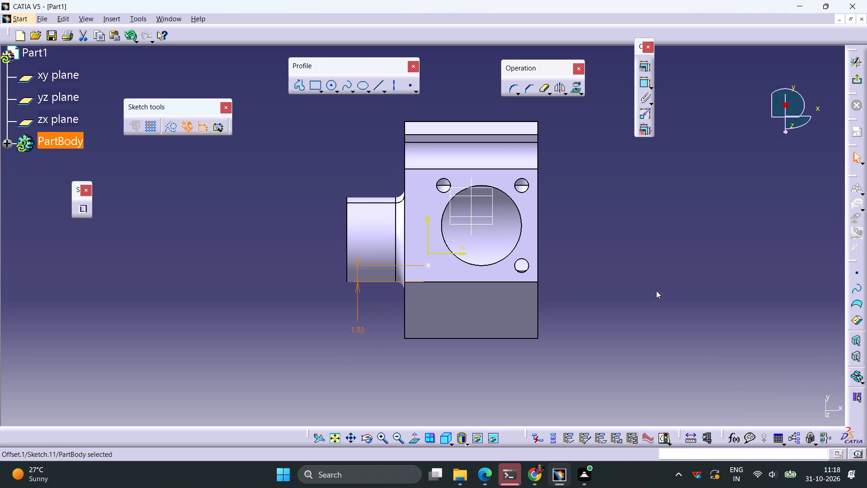
{"action": "left_click", "coordinate": [645, 282]}
Dimension the fourth hole's point from the third M2 hole's circular edge and set the distance to 8 mm.
{"action": "left_click", "coordinate": [517, 271]}
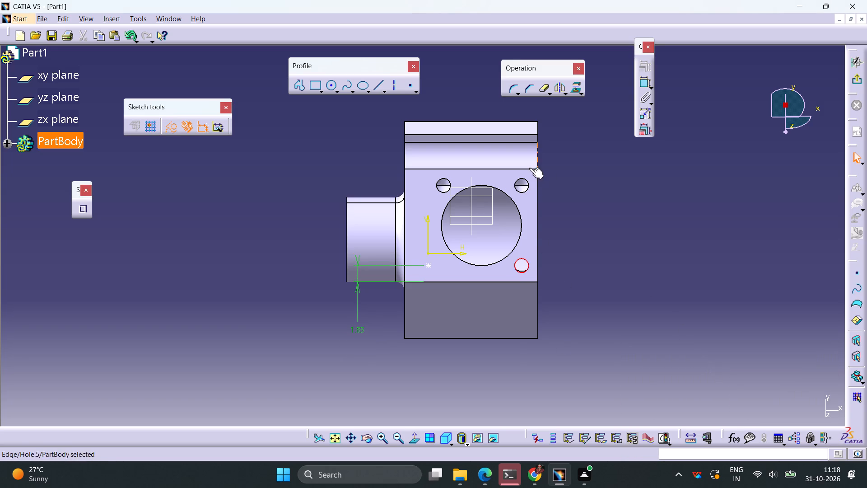
{"action": "left_click", "coordinate": [641, 82]}
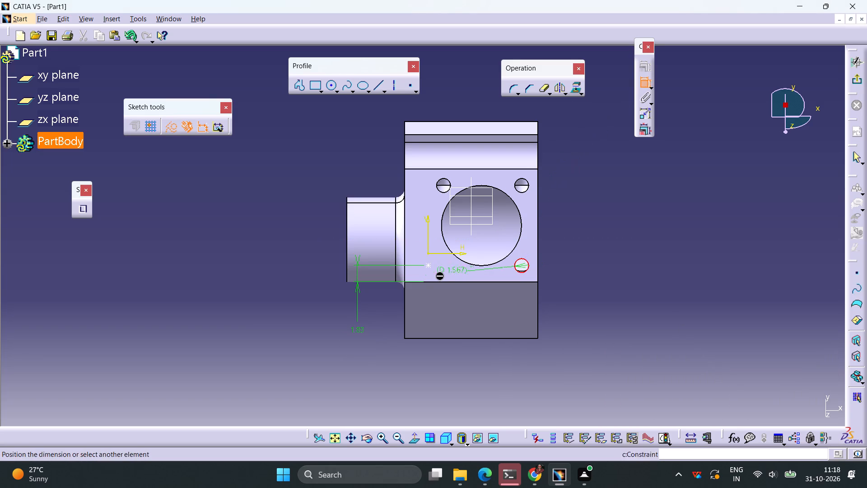
{"action": "left_click", "coordinate": [426, 265]}
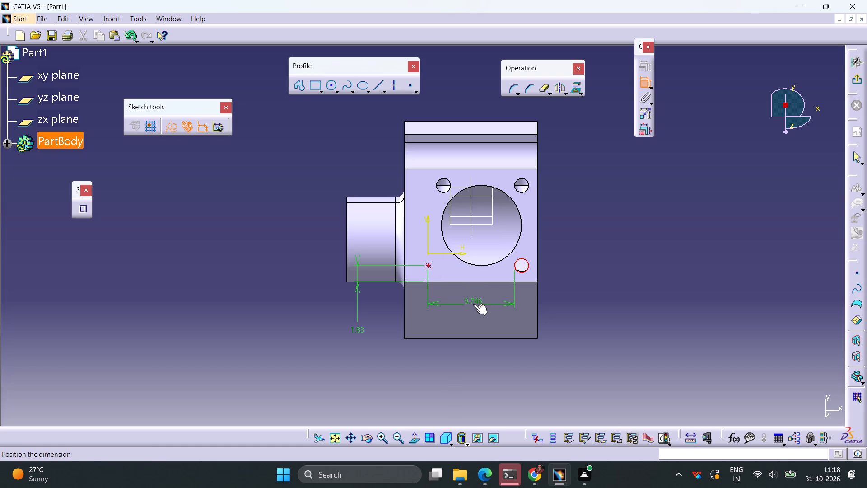
{"action": "left_click", "coordinate": [473, 304]}
{"action": "double_click", "coordinate": [477, 299]}
{"action": "key", "text": "8"}
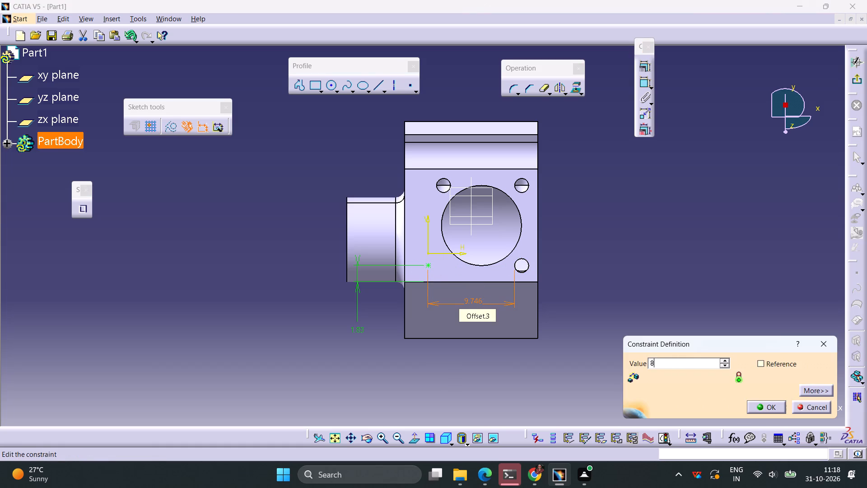
{"action": "key", "text": "Return"}
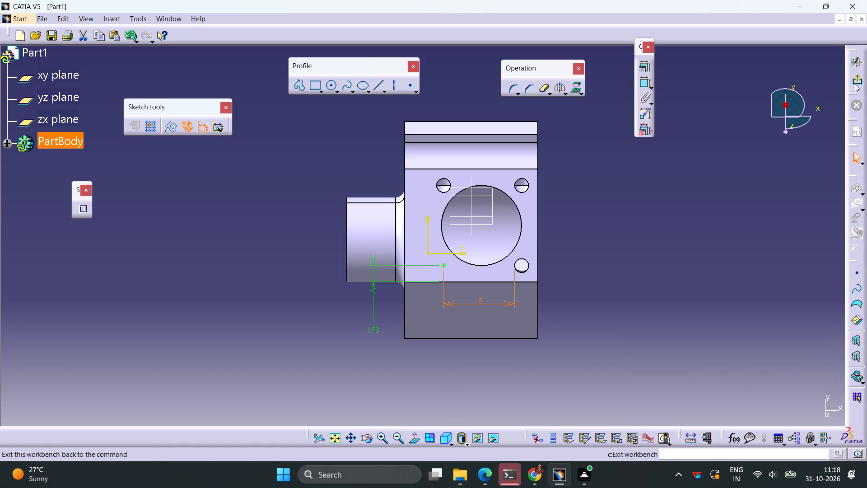
Finish the positioning sketch and create the fourth M2 threaded hole with 3 mm depth.
{"action": "left_click", "coordinate": [859, 80]}
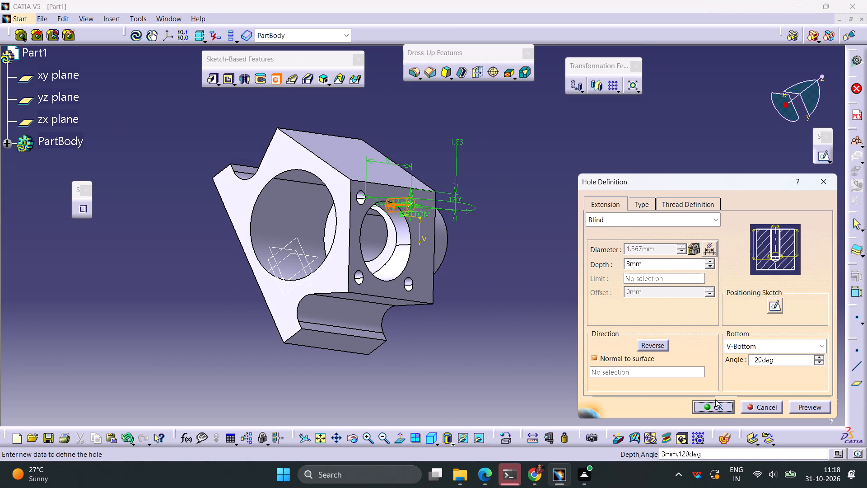
{"action": "left_click", "coordinate": [714, 410]}
{"action": "left_click", "coordinate": [610, 250]}
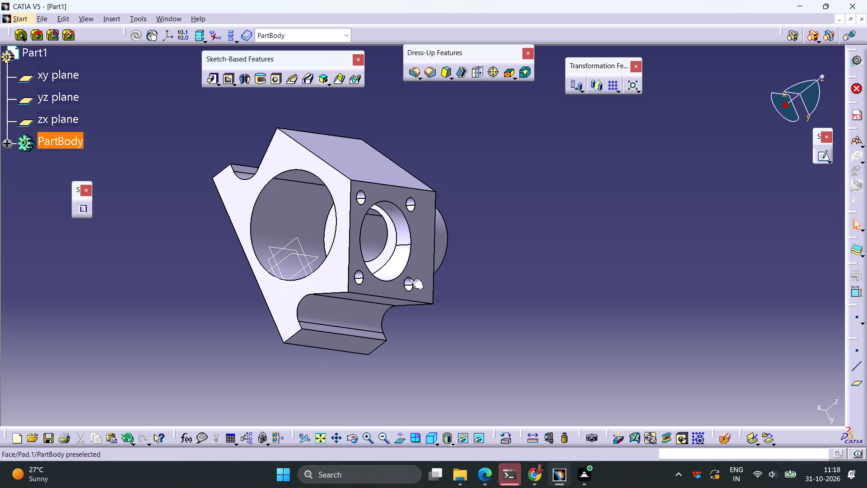
Sketch a circle about 3.57 mm in diameter on the plain sloping face adjacent to the four-hole face.
{"action": "left_click", "coordinate": [373, 160]}
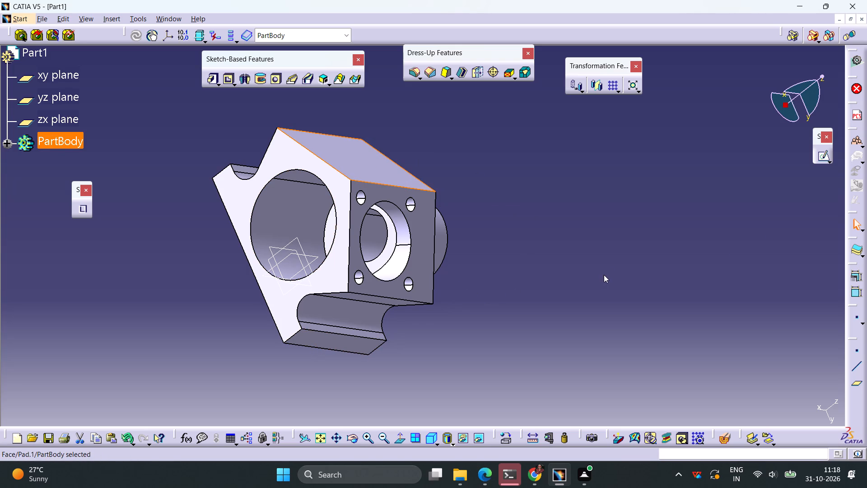
{"action": "middle_click_drag", "start_coordinate": [564, 244], "coordinate": [530, 303], "text": "ctrl"}
{"action": "middle_click_drag", "start_coordinate": [307, 355], "coordinate": [629, 409]}
{"action": "right_click_drag", "start_coordinate": [307, 355], "coordinate": [633, 414]}
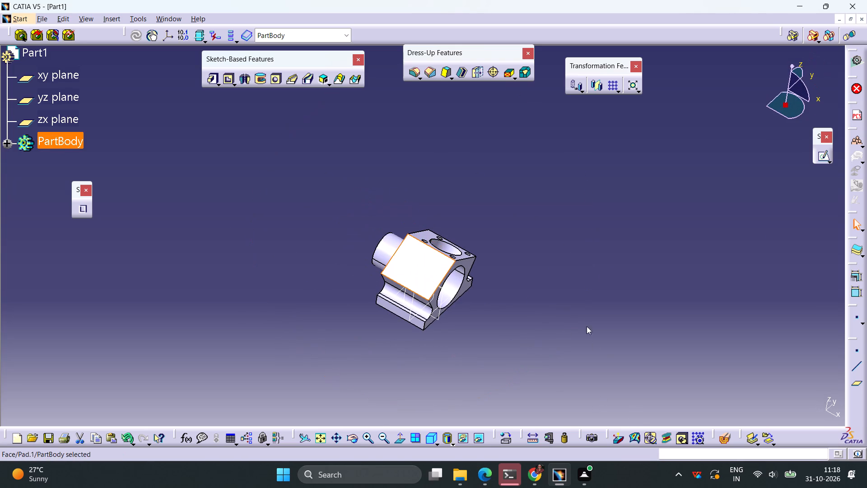
{"action": "left_click", "coordinate": [817, 158]}
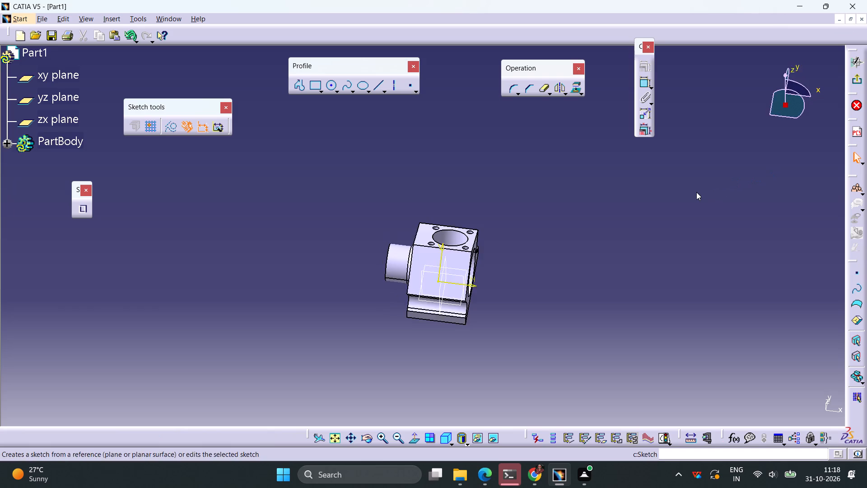
{"action": "middle_click_drag", "start_coordinate": [519, 256], "coordinate": [540, 186], "text": "ctrl"}
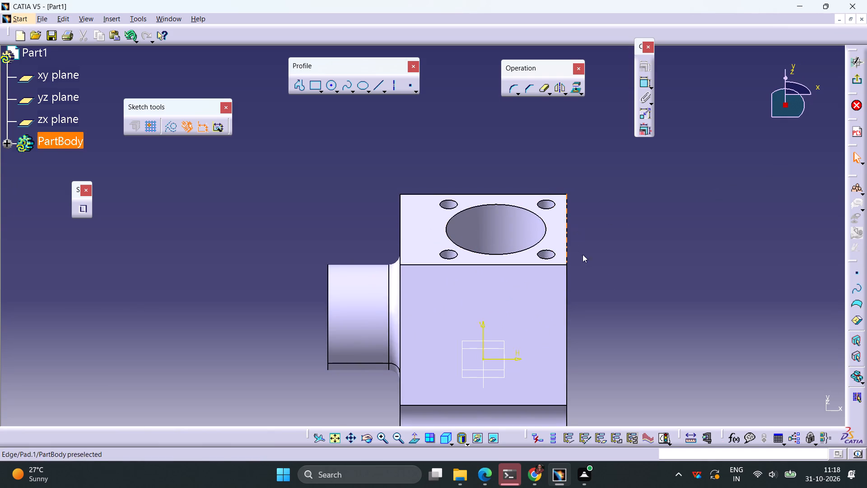
{"action": "middle_click_drag", "start_coordinate": [621, 285], "coordinate": [606, 209]}
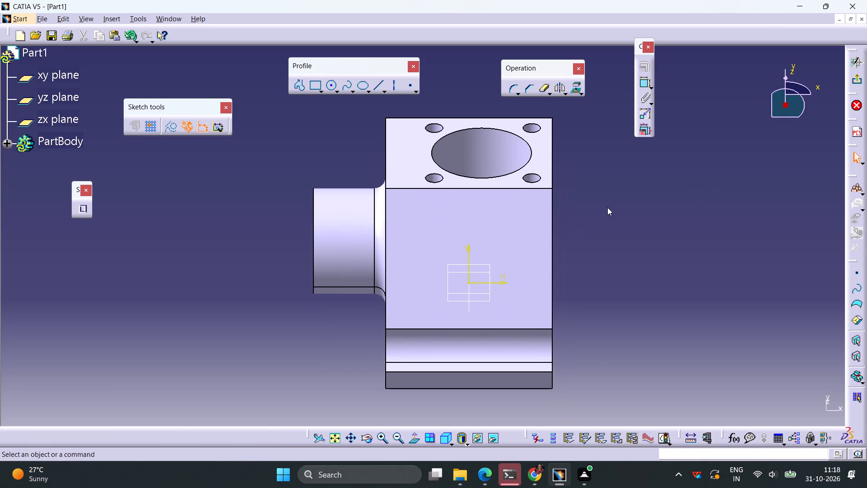
{"action": "left_click", "coordinate": [331, 85]}
{"action": "left_click", "coordinate": [432, 254]}
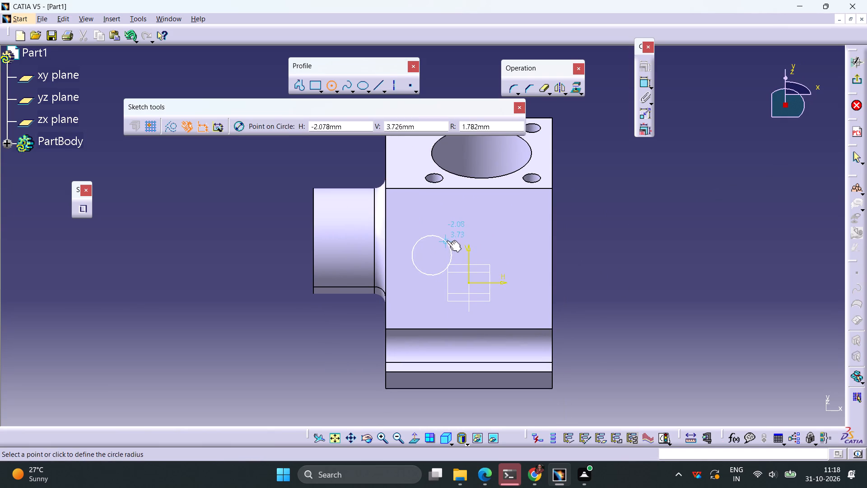
{"action": "left_click", "coordinate": [447, 240]}
{"action": "left_click", "coordinate": [638, 224]}
Measure the distance between the edge shared with the four-hole face and the opposite edge above the groove.
{"action": "left_click", "coordinate": [692, 437]}
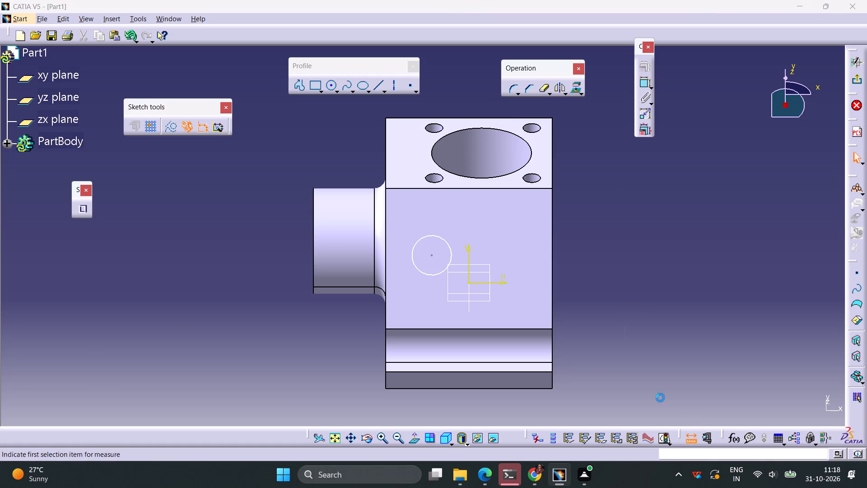
{"action": "left_click", "coordinate": [409, 188]}
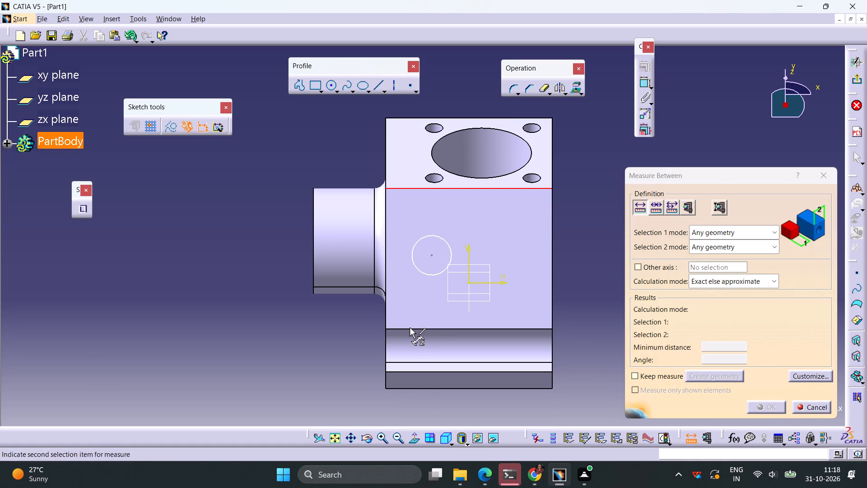
{"action": "left_click", "coordinate": [410, 328]}
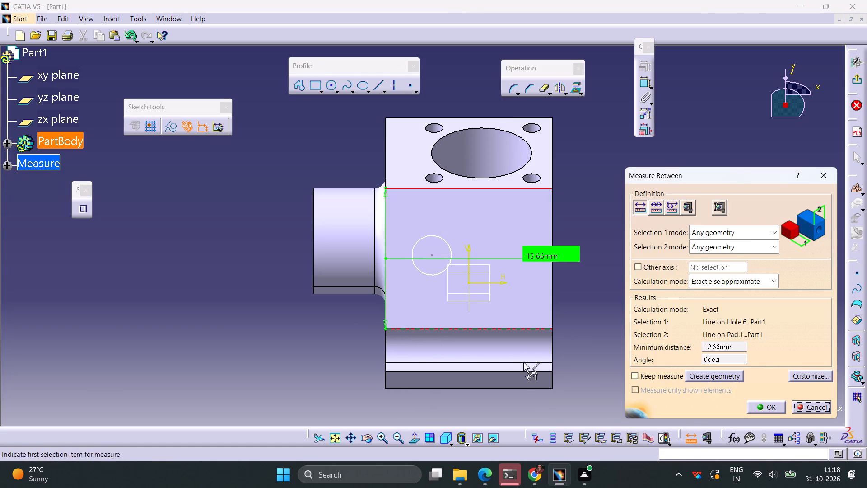
{"action": "key", "text": "Escape"}
Dimension the circle's centre from the face's groove-side edge and set the distance to 12.66/2 mm.
{"action": "left_click", "coordinate": [646, 83]}
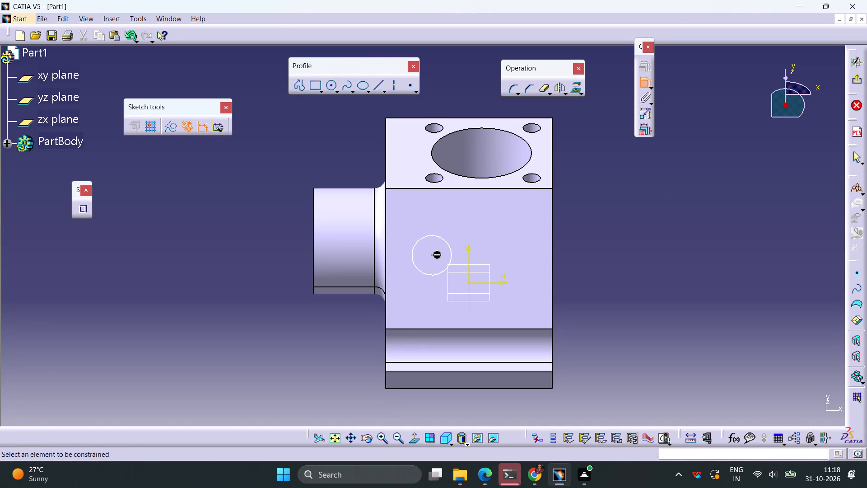
{"action": "left_click", "coordinate": [431, 255]}
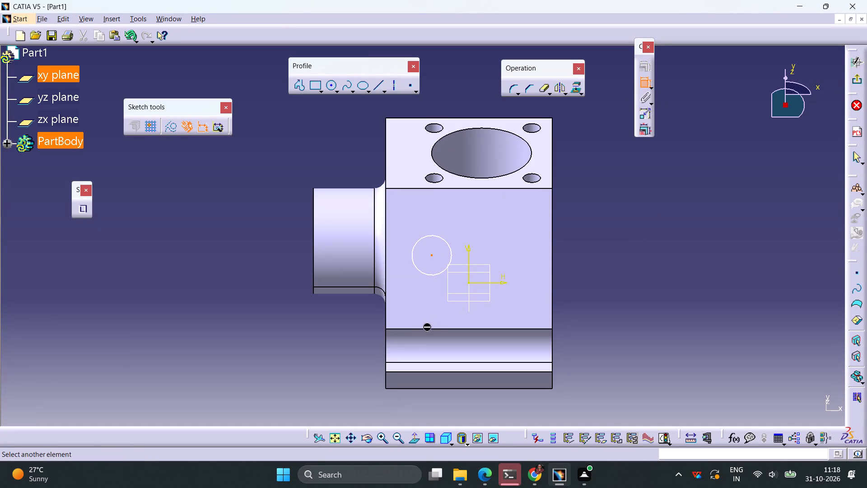
{"action": "left_click", "coordinate": [410, 328]}
{"action": "left_click", "coordinate": [340, 330]}
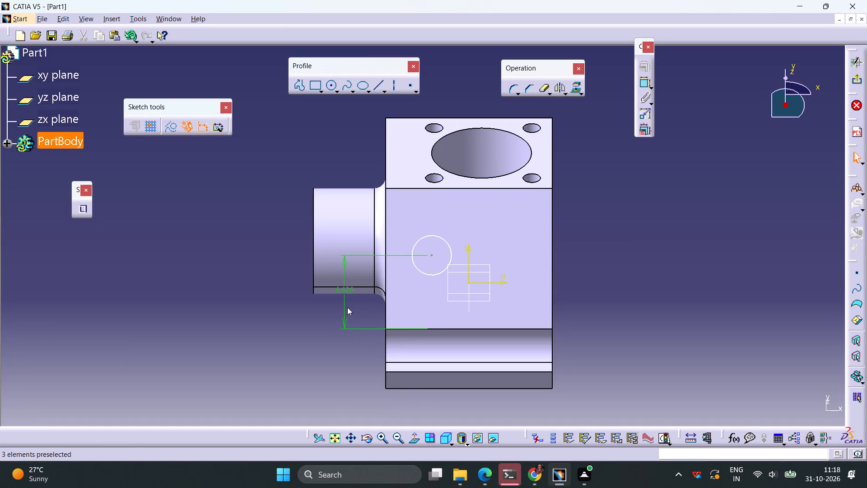
{"action": "double_click", "coordinate": [345, 292]}
{"action": "type", "text": "12.66/2"}
{"action": "key", "text": "Return"}
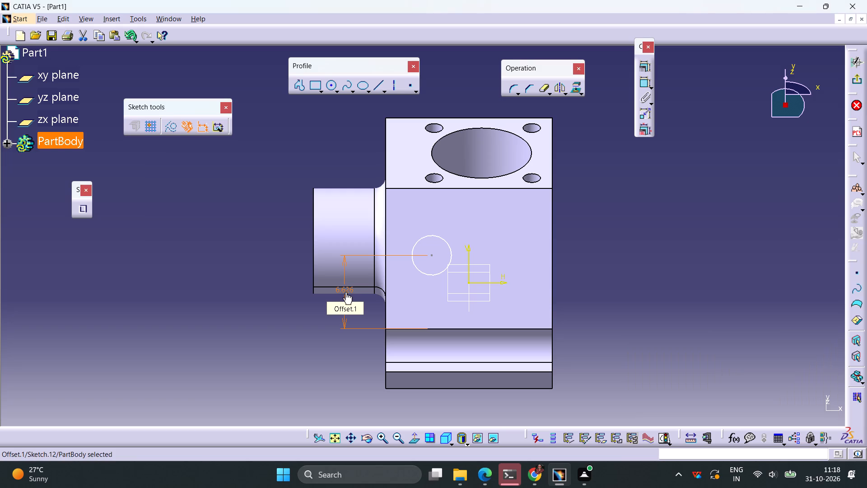
{"action": "left_click", "coordinate": [667, 285]}
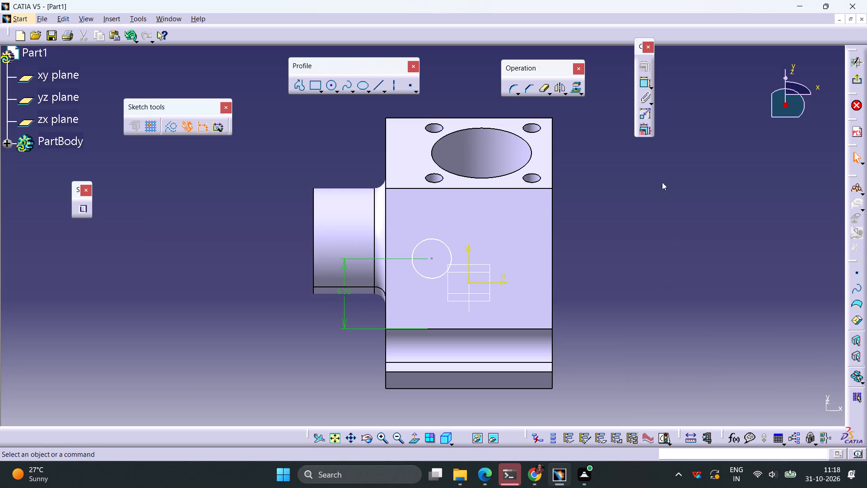
Dimension the circle's centre from the face's boss-side edge and set the distance to 6.5 mm.
{"action": "left_click", "coordinate": [644, 81]}
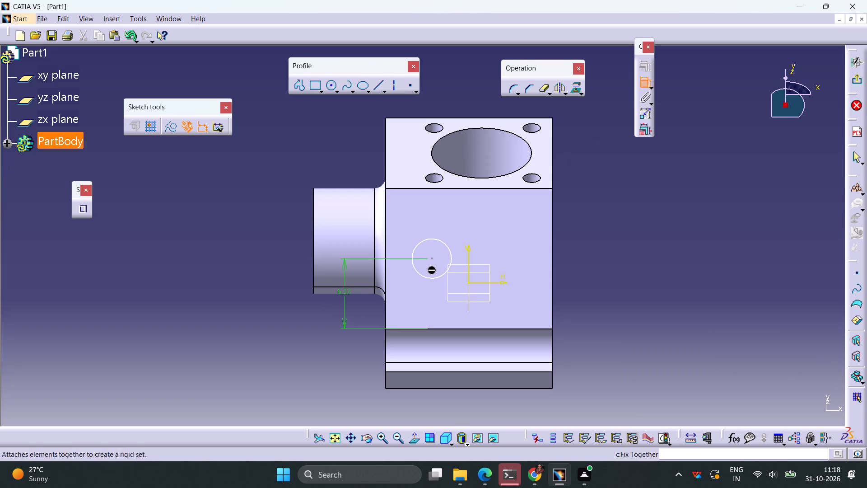
{"action": "left_click", "coordinate": [433, 258]}
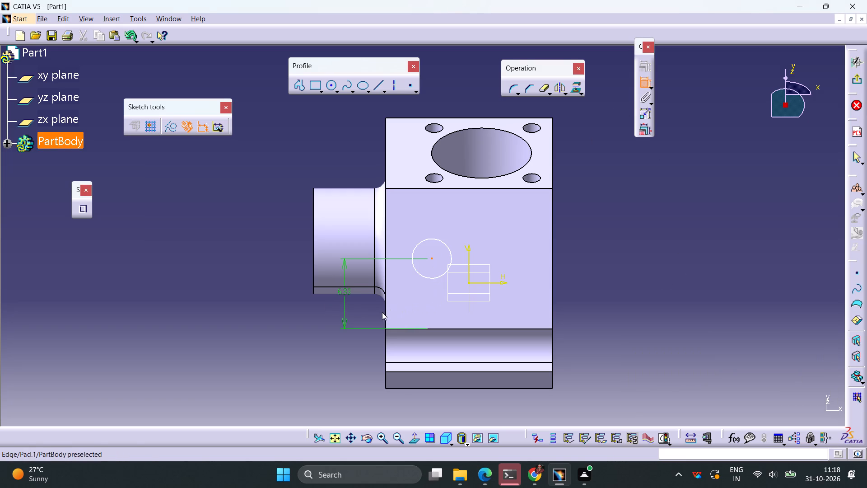
{"action": "left_click", "coordinate": [386, 312]}
{"action": "left_click", "coordinate": [351, 351]}
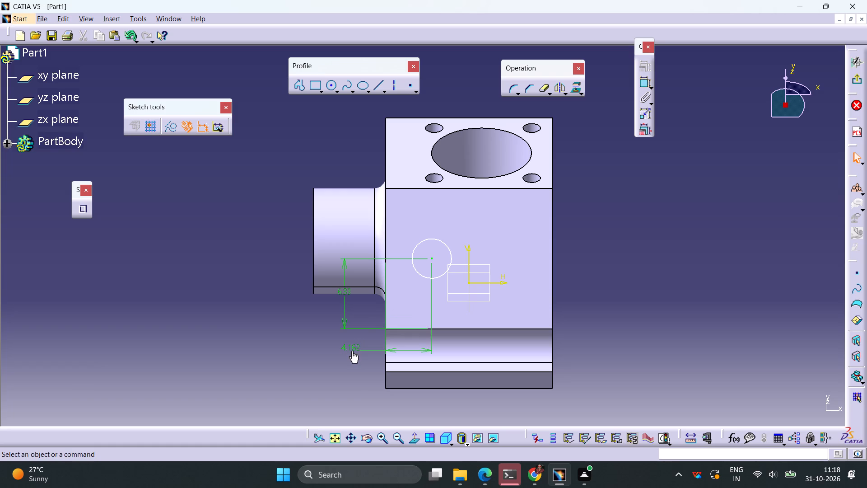
{"action": "double_click", "coordinate": [350, 346]}
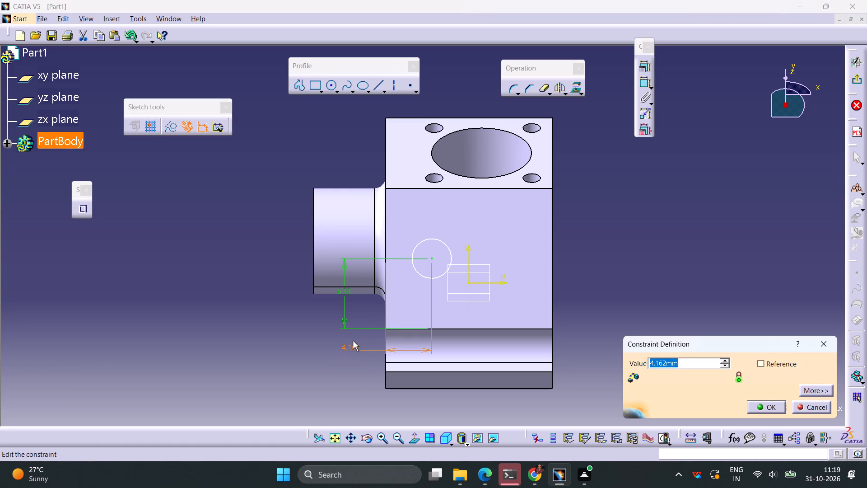
{"action": "type", "text": "6."}
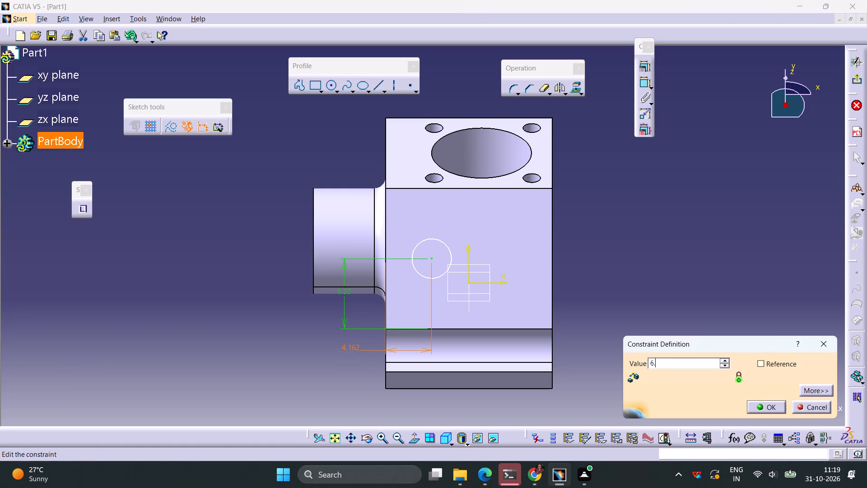
{"action": "key", "text": "5"}
{"action": "key", "text": "Return"}
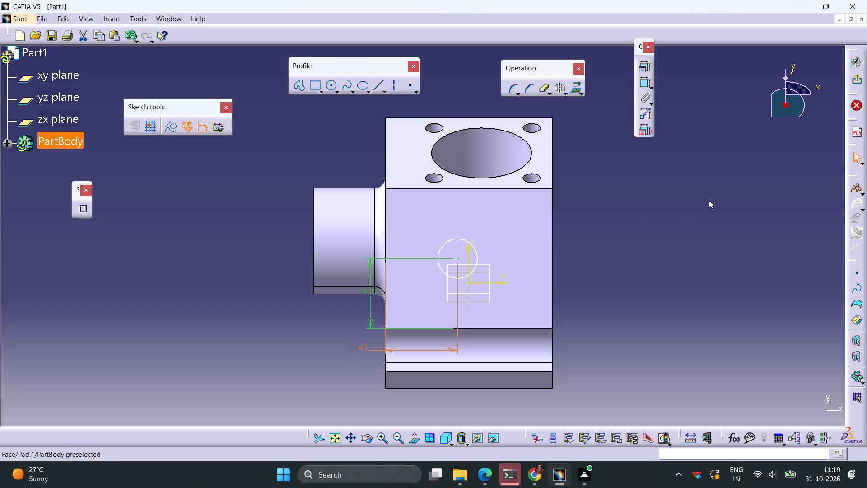
{"action": "left_click", "coordinate": [709, 200]}
Dimension the circle's diameter and set it to 9 mm.
{"action": "left_click", "coordinate": [643, 84]}
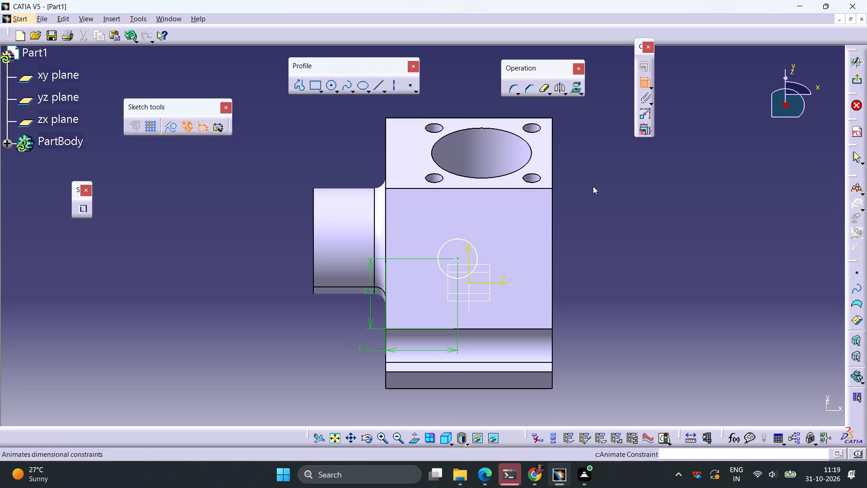
{"action": "left_click", "coordinate": [469, 244]}
{"action": "left_click", "coordinate": [606, 246]}
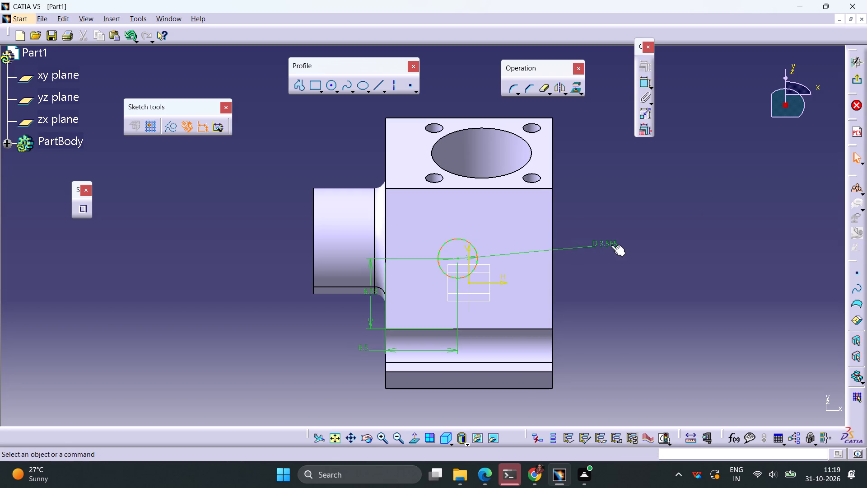
{"action": "double_click", "coordinate": [611, 245]}
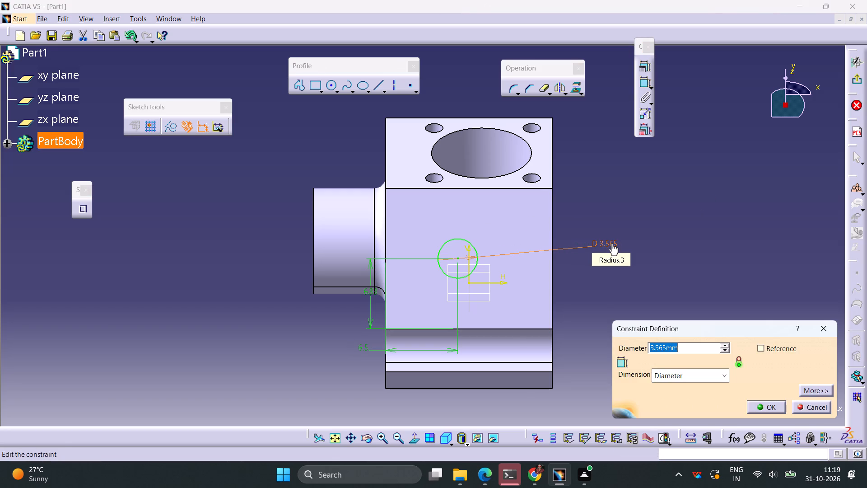
{"action": "key", "text": "9"}
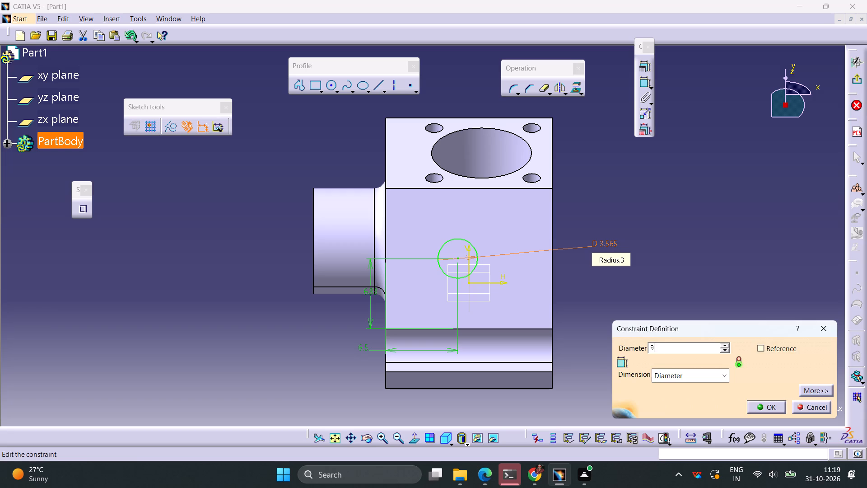
{"action": "key", "text": "Return"}
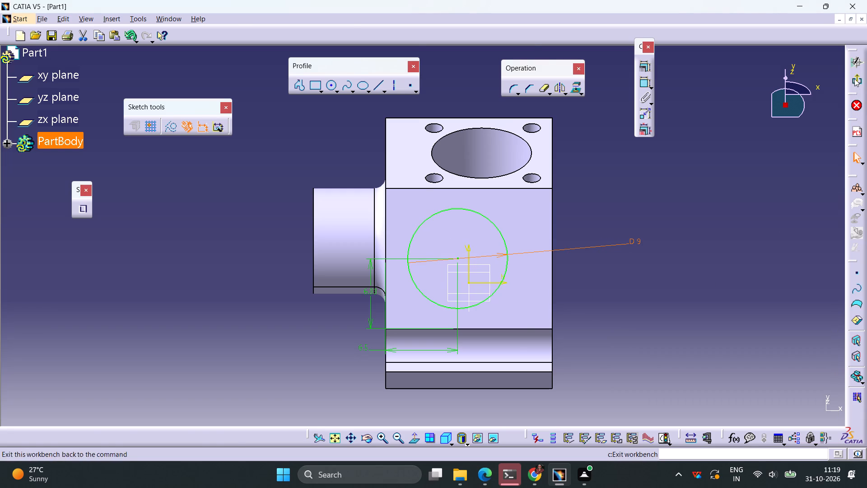
Finish the sketch and cut the 9 mm circle as a pocket with the Up to next limit.
{"action": "left_click", "coordinate": [854, 79]}
{"action": "left_click", "coordinate": [228, 83]}
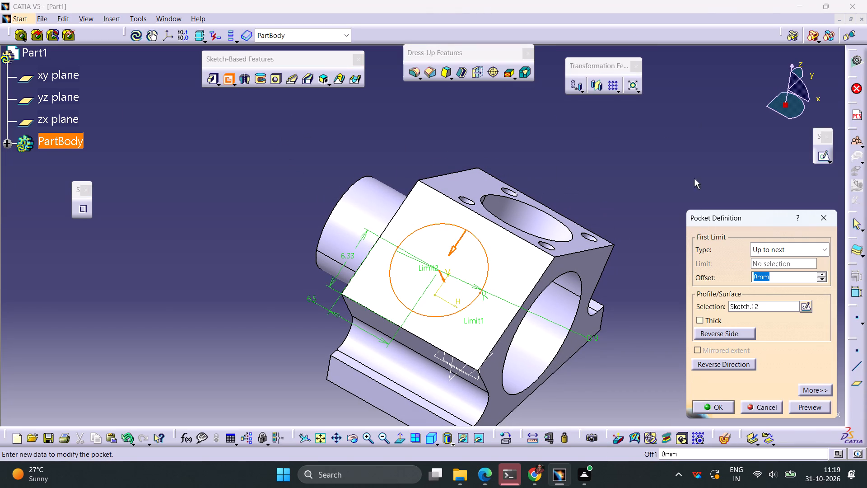
{"action": "middle_click_drag", "start_coordinate": [693, 167], "coordinate": [412, 196]}
{"action": "right_click_drag", "start_coordinate": [693, 167], "coordinate": [412, 196]}
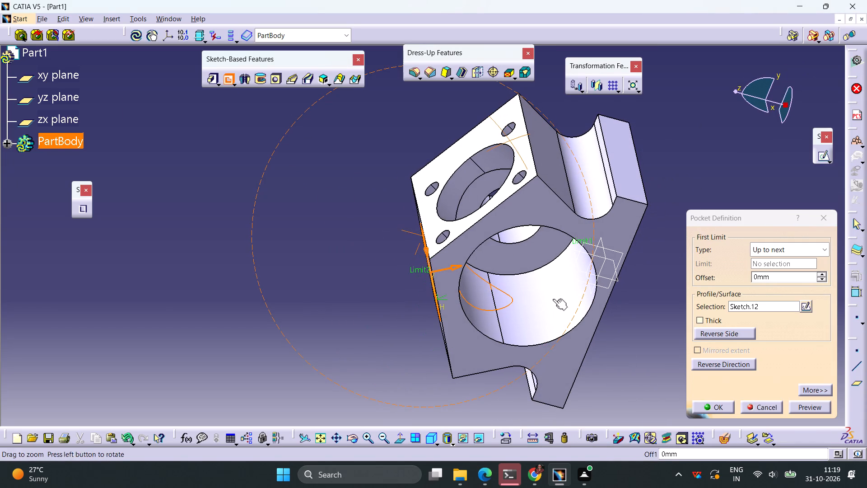
{"action": "left_click", "coordinate": [725, 408]}
{"action": "right_click_drag", "start_coordinate": [332, 330], "coordinate": [293, 338]}
{"action": "middle_click_drag", "start_coordinate": [332, 330], "coordinate": [293, 338]}
{"action": "middle_click_drag", "start_coordinate": [293, 319], "coordinate": [473, 202]}
{"action": "right_click_drag", "start_coordinate": [293, 319], "coordinate": [473, 202]}
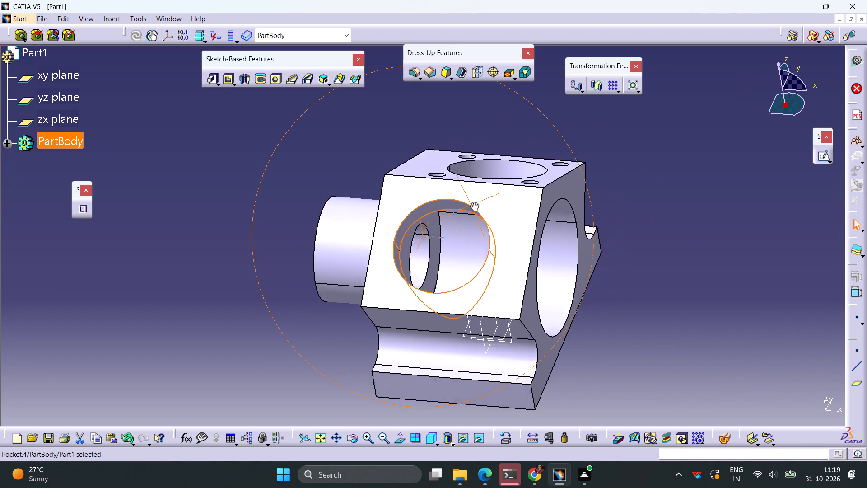
{"action": "right_click_drag", "start_coordinate": [473, 202], "coordinate": [488, 188]}
{"action": "middle_click_drag", "start_coordinate": [473, 202], "coordinate": [488, 188]}
{"action": "left_click", "coordinate": [621, 268]}
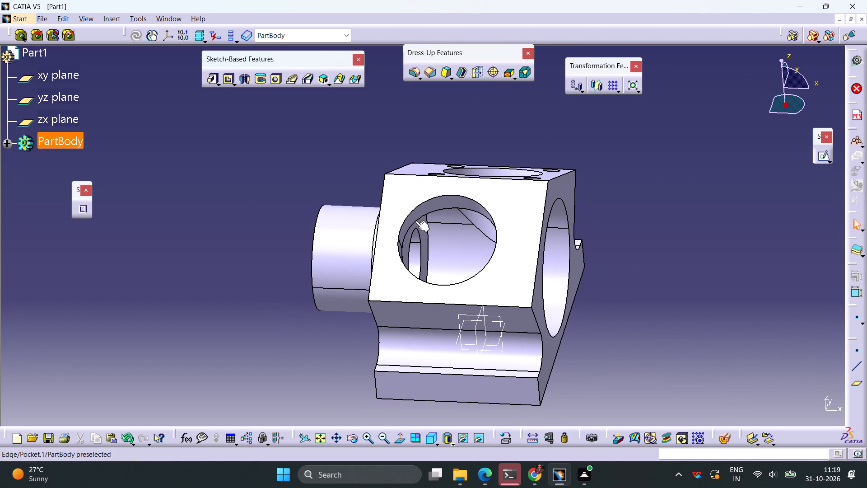
Start an M2 threaded hole on the newly pocketed face, at its boss-side corner near the four-hole face, and open its positioning sketch.
{"action": "left_click", "coordinate": [402, 201]}
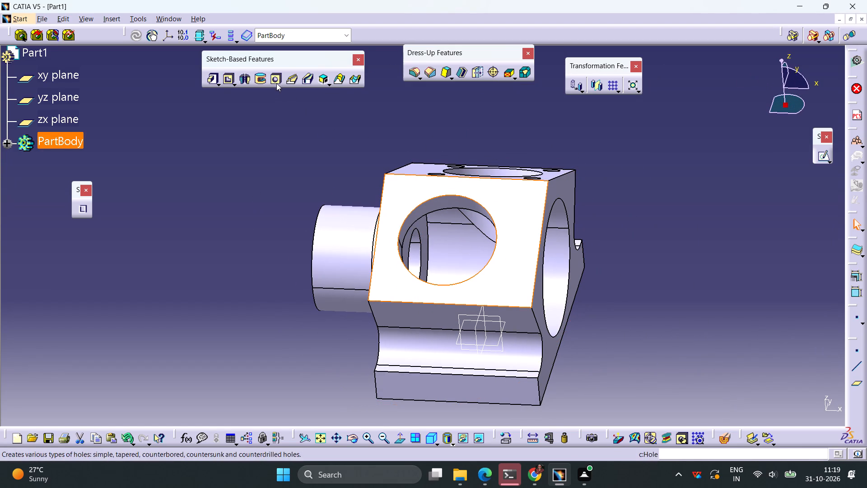
{"action": "left_click", "coordinate": [276, 83]}
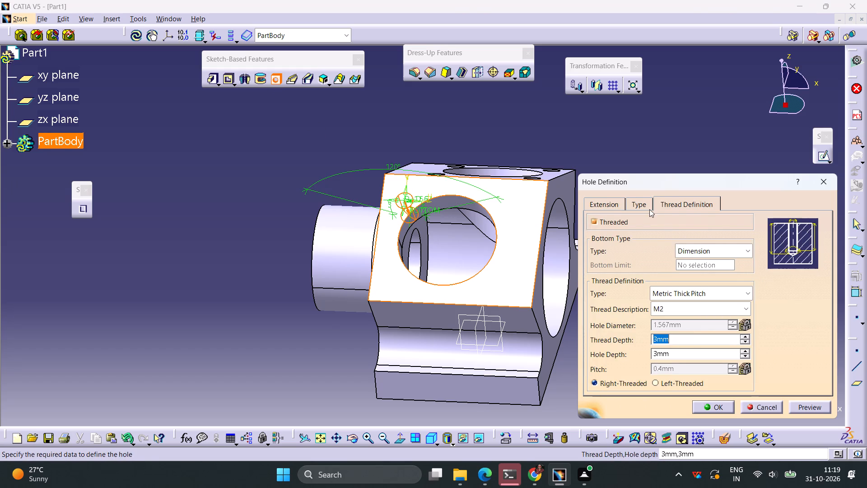
{"action": "left_click", "coordinate": [606, 203]}
{"action": "left_click", "coordinate": [771, 305]}
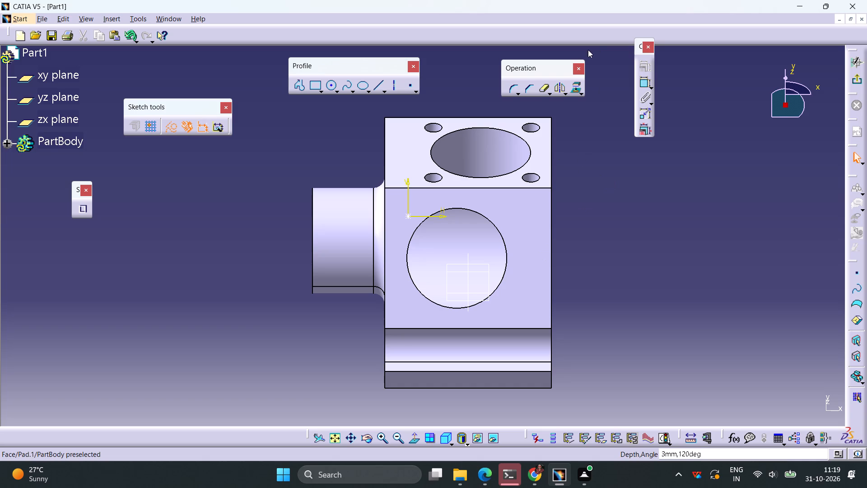
Dimension the new hole's point from the face's boss-side edge and set the distance to 1.83 mm.
{"action": "left_click", "coordinate": [642, 84]}
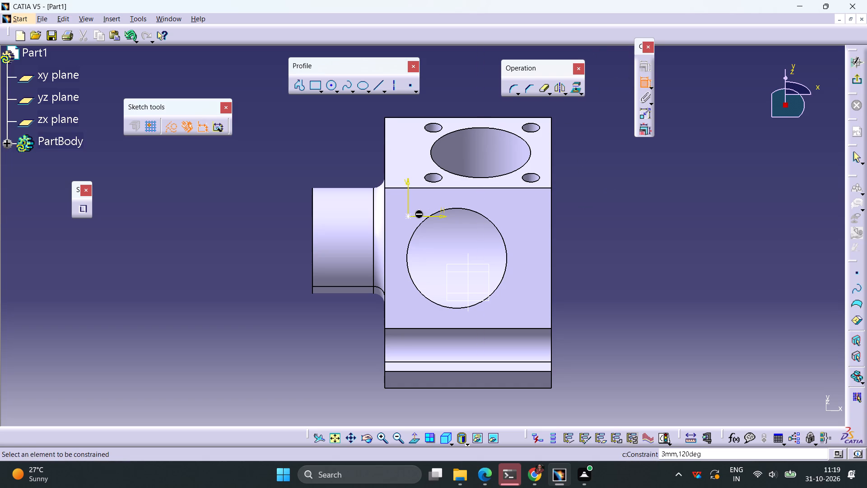
{"action": "left_click", "coordinate": [407, 216]}
{"action": "left_click", "coordinate": [387, 227]}
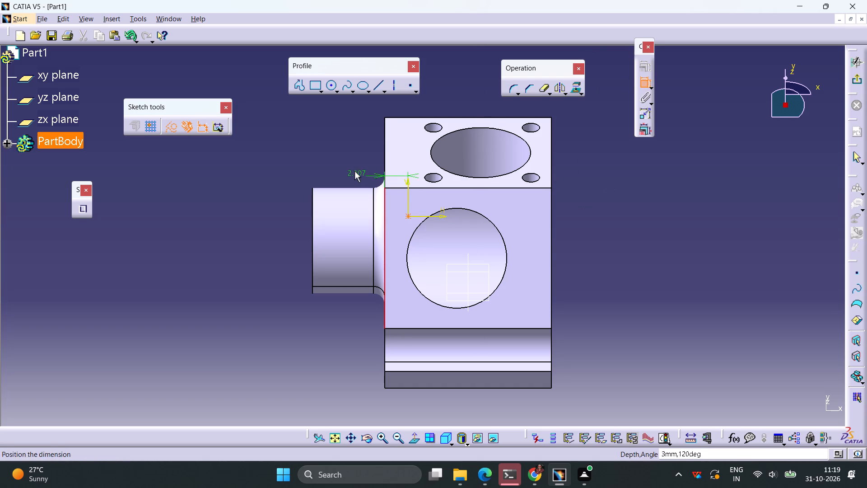
{"action": "left_click", "coordinate": [350, 164]}
{"action": "double_click", "coordinate": [353, 162]}
{"action": "type", "text": "1.83"}
{"action": "key", "text": "Return"}
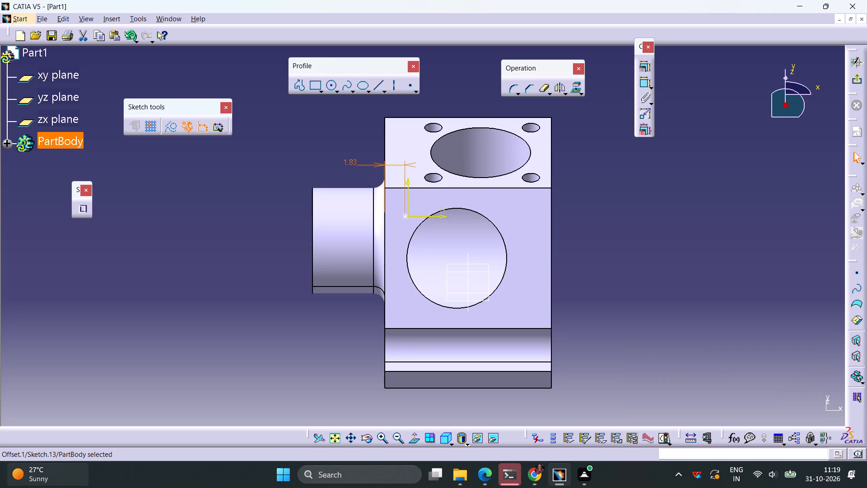
Dimension the hole's point from the edge shared with the four-hole face and set the distance to 1.83 mm.
{"action": "left_click", "coordinate": [691, 211]}
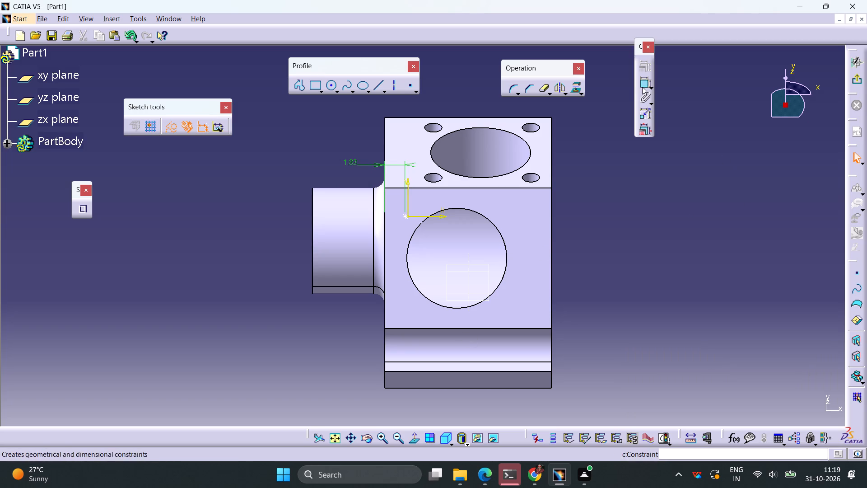
{"action": "left_click", "coordinate": [642, 85]}
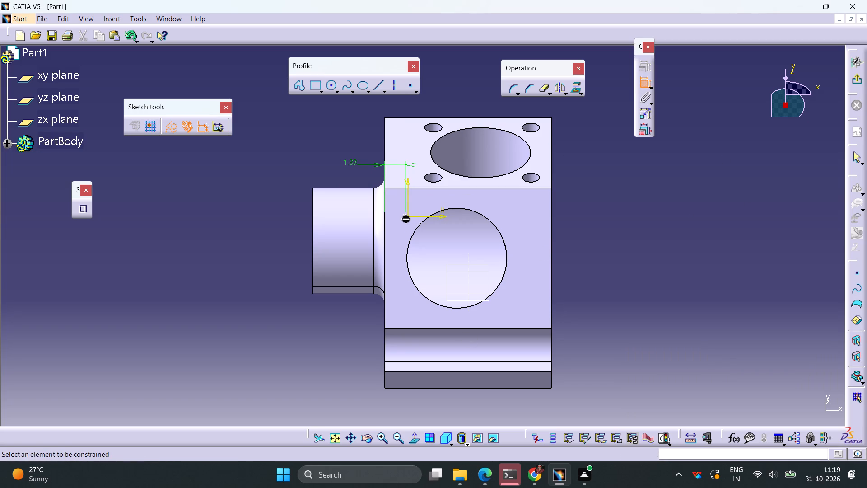
{"action": "left_click", "coordinate": [405, 215]}
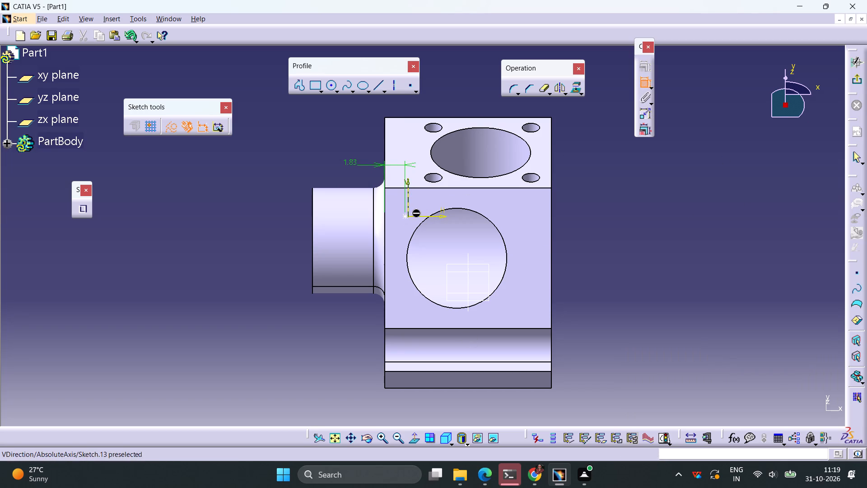
{"action": "left_click", "coordinate": [404, 216]}
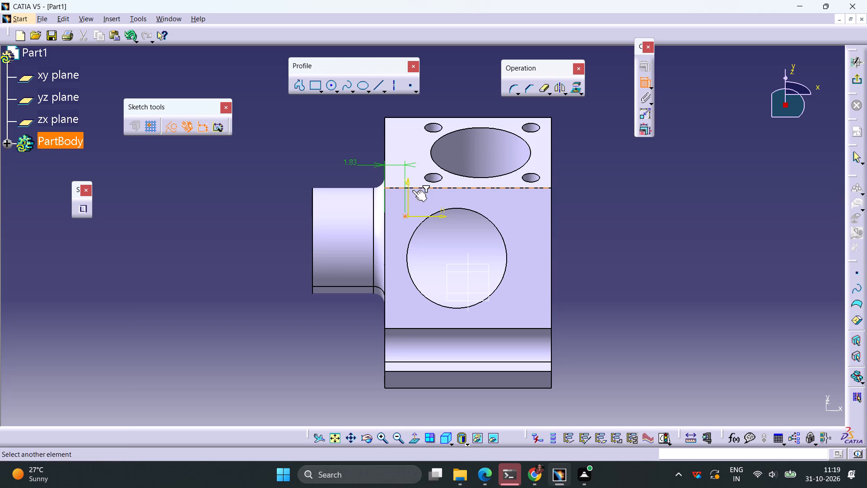
{"action": "left_click", "coordinate": [412, 189]}
{"action": "left_click", "coordinate": [281, 175]}
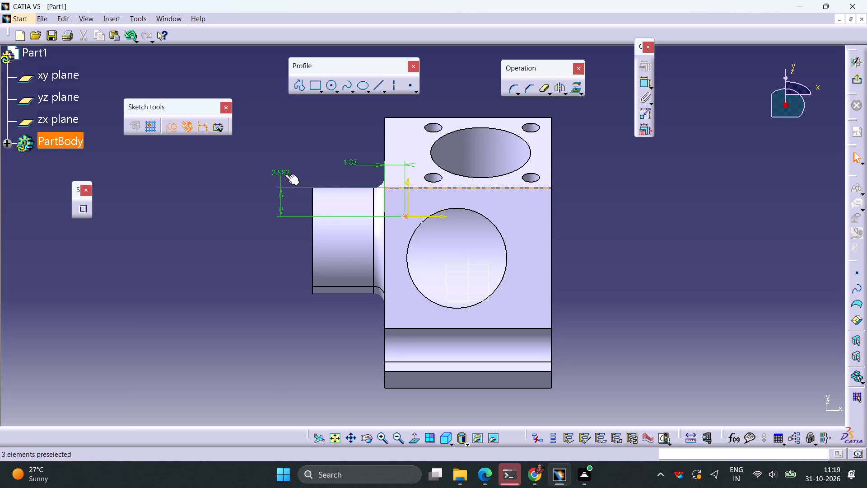
{"action": "double_click", "coordinate": [285, 174]}
{"action": "type", "text": "1.83"}
{"action": "key", "text": "Return"}
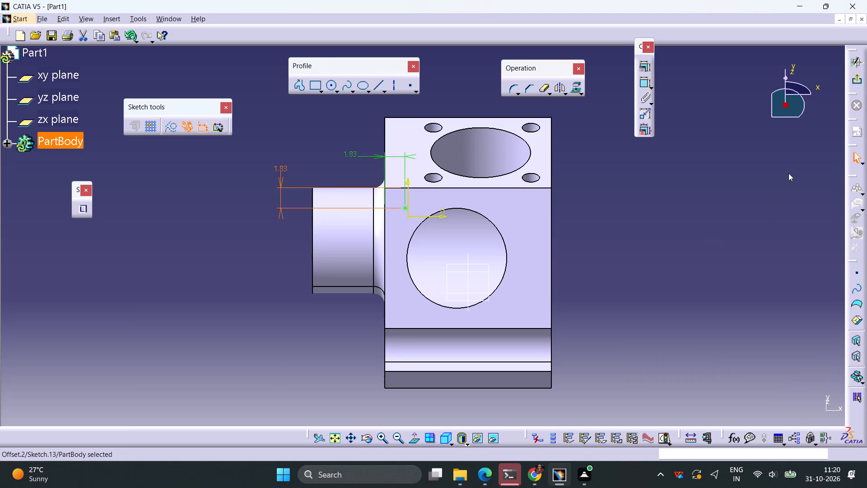
Finish the positioning sketch and create the M2 threaded hole with 3 mm thread depth and 3 mm hole depth.
{"action": "left_click", "coordinate": [857, 78]}
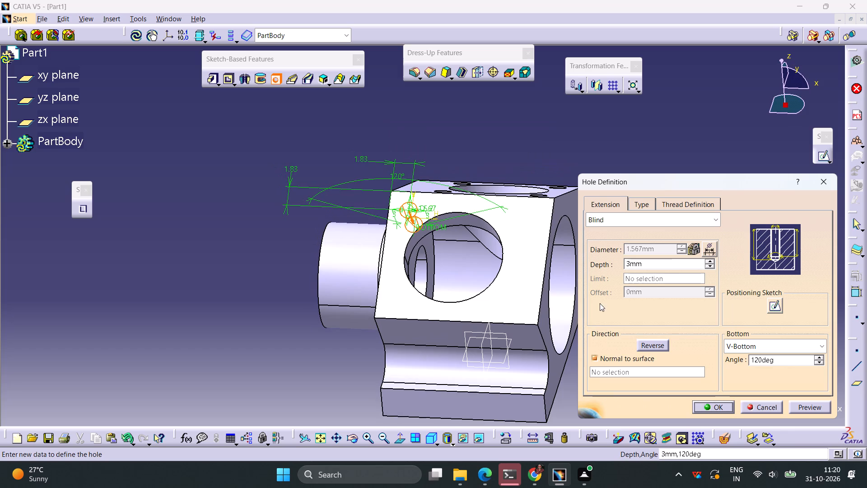
{"action": "left_click", "coordinate": [677, 199]}
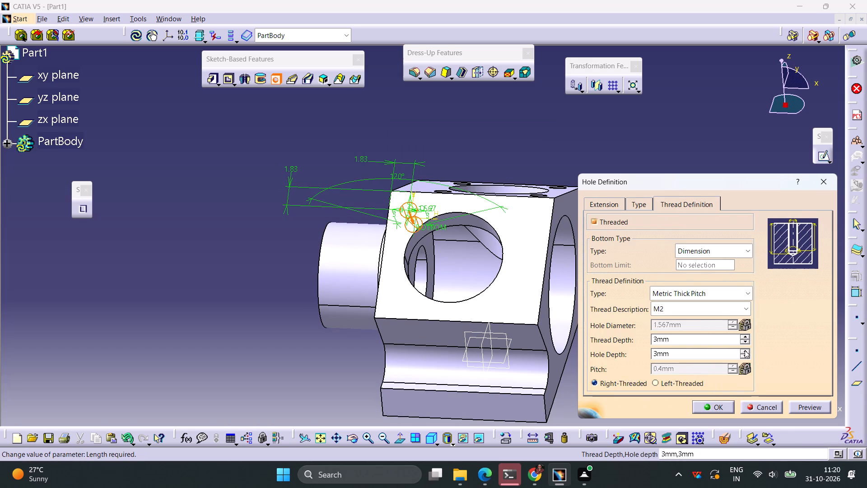
{"action": "left_click", "coordinate": [718, 409]}
{"action": "left_click", "coordinate": [688, 324]}
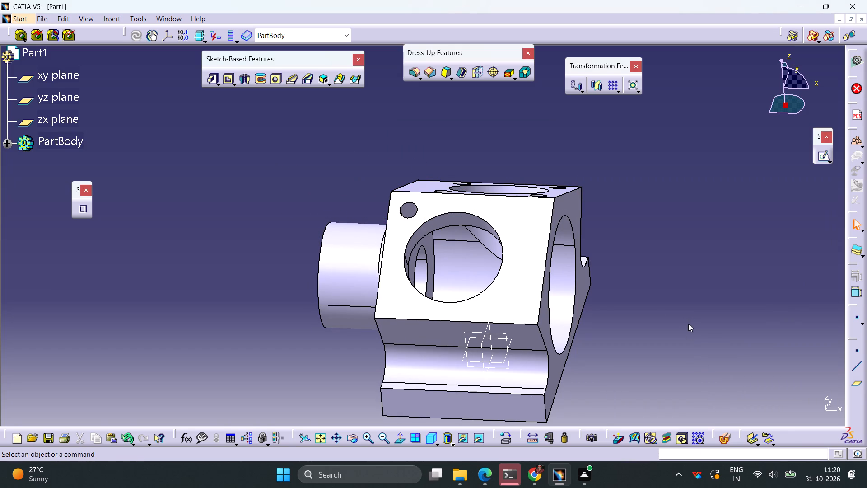
Start a second M2 threaded hole on the same face, near the four-hole face and away from the boss, and open its positioning sketch.
{"action": "left_click", "coordinate": [537, 231]}
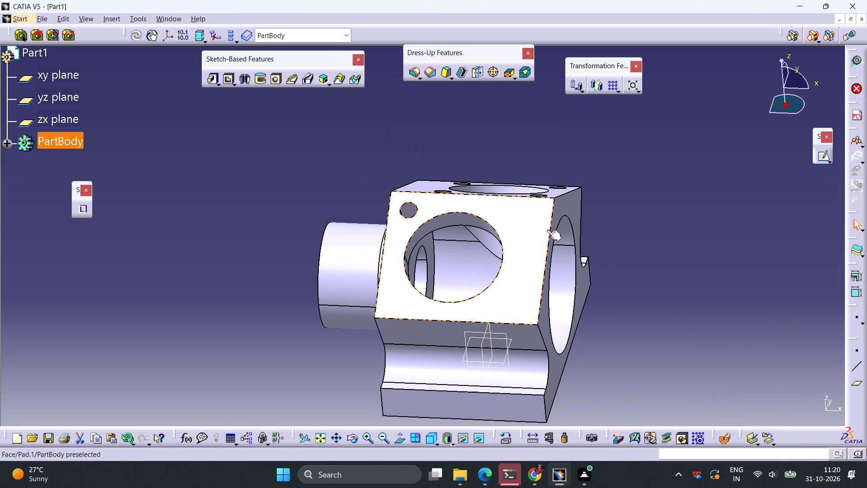
{"action": "left_click", "coordinate": [504, 212]}
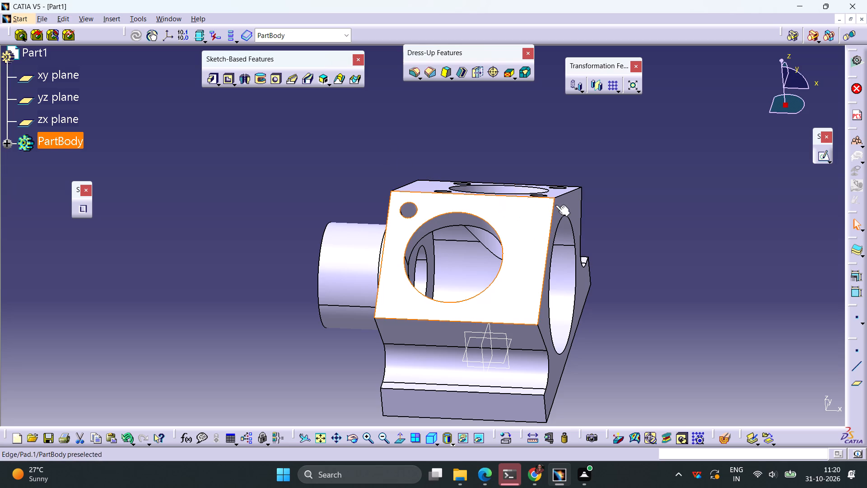
{"action": "left_click", "coordinate": [273, 81]}
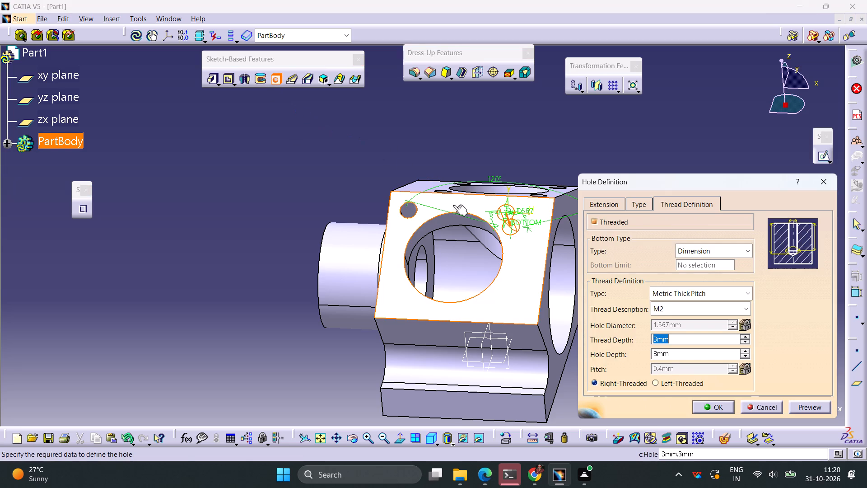
{"action": "left_click", "coordinate": [606, 207]}
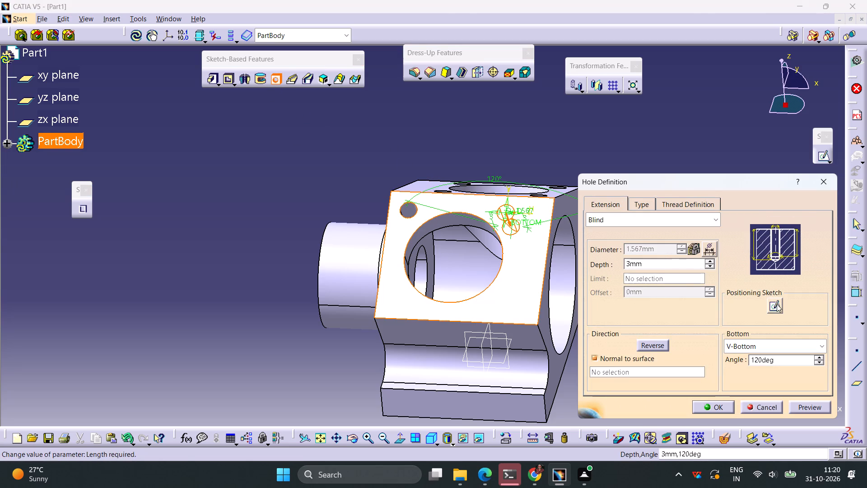
{"action": "left_click", "coordinate": [777, 305]}
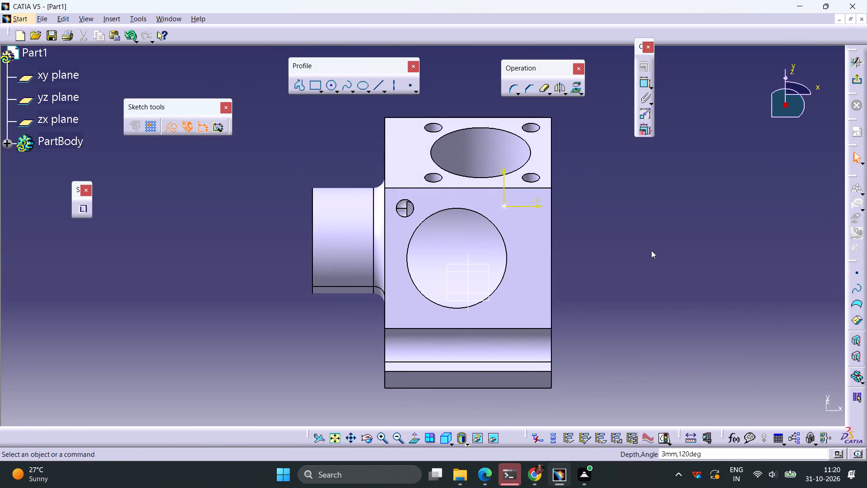
Dimension the second hole's point from the edge shared with the four-hole face and set the distance to 1.83 mm.
{"action": "left_click", "coordinate": [648, 81]}
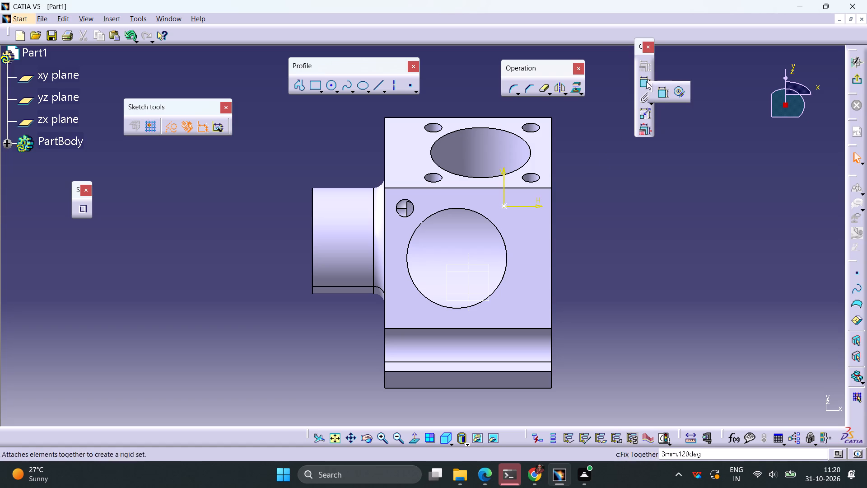
{"action": "left_click", "coordinate": [657, 94]}
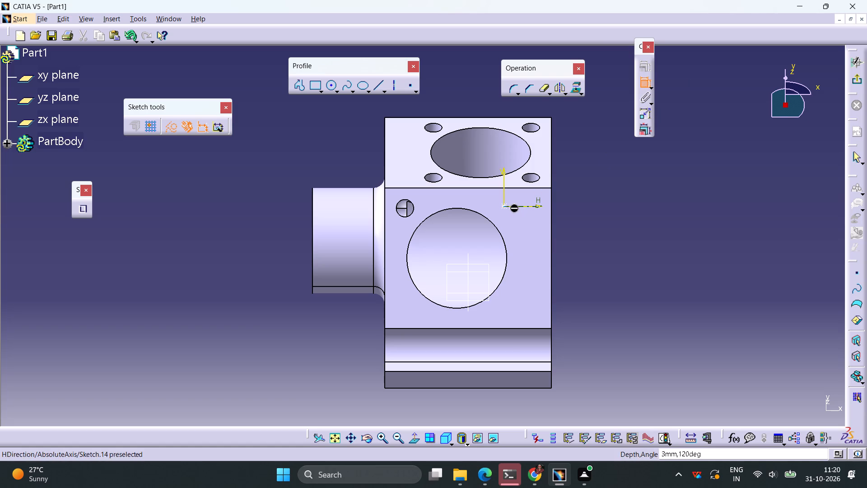
{"action": "left_click", "coordinate": [503, 207]}
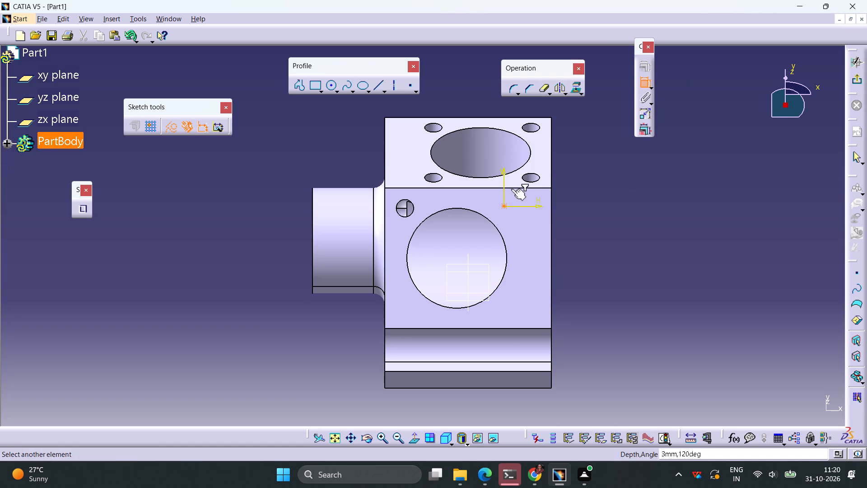
{"action": "left_click", "coordinate": [511, 188]}
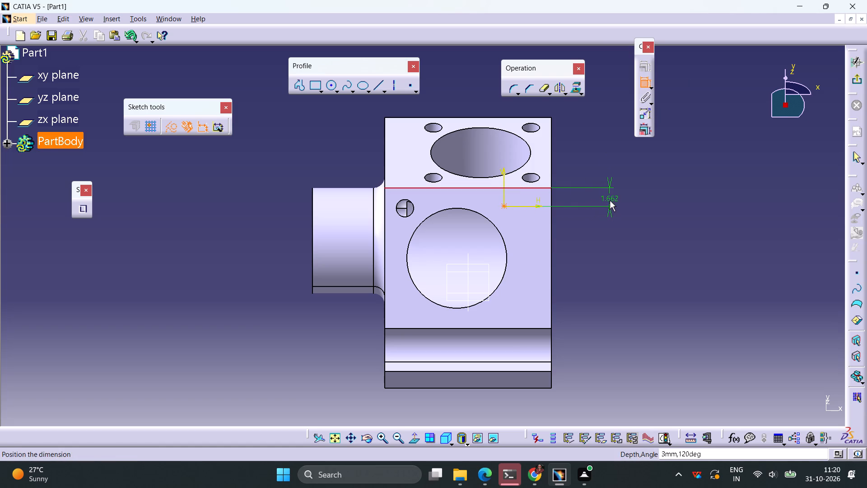
{"action": "left_click", "coordinate": [610, 201]}
{"action": "double_click", "coordinate": [613, 199]}
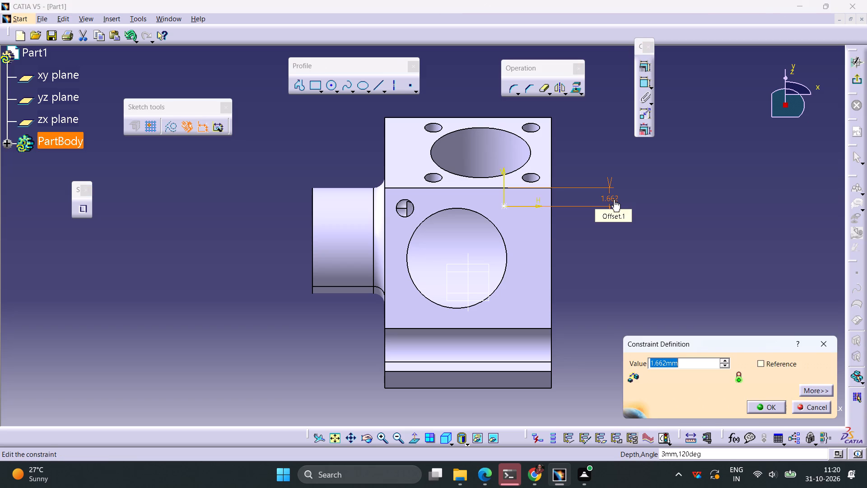
{"action": "type", "text": "1.83"}
{"action": "key", "text": "Return"}
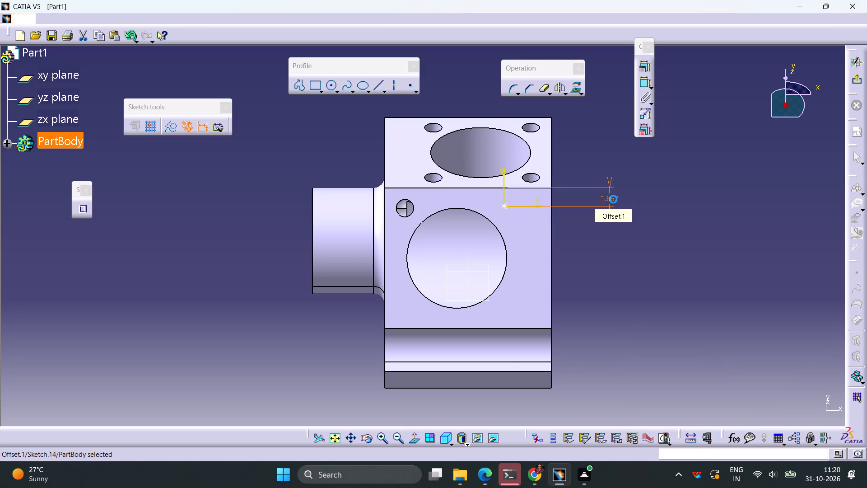
{"action": "left_click", "coordinate": [750, 277]}
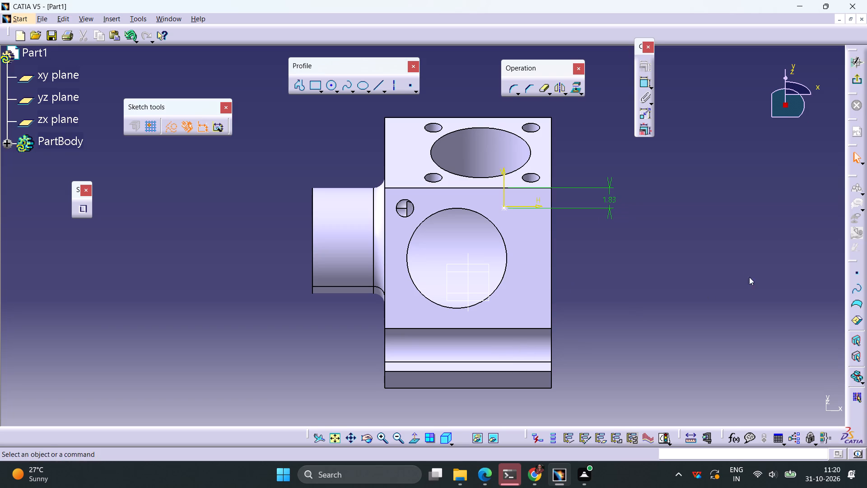
Dimension the second hole's point horizontally from the first M2 hole's circular edge and set the distance to 8 mm.
{"action": "left_click", "coordinate": [644, 83]}
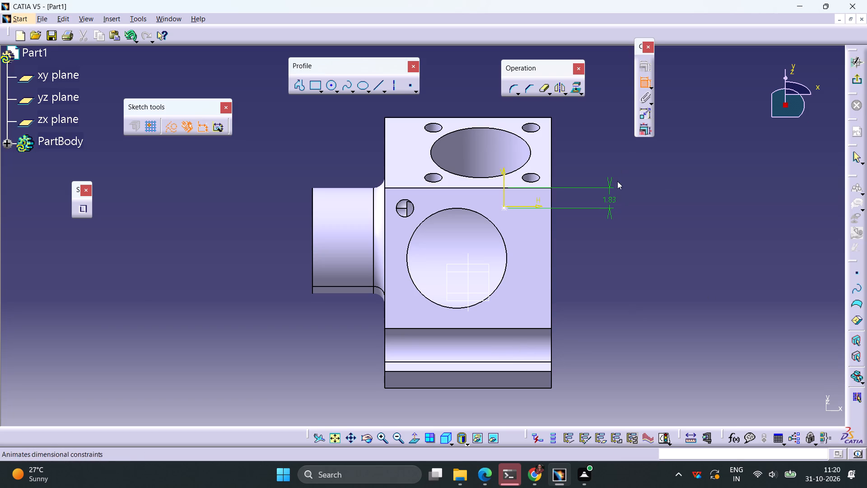
{"action": "left_click", "coordinate": [415, 206]}
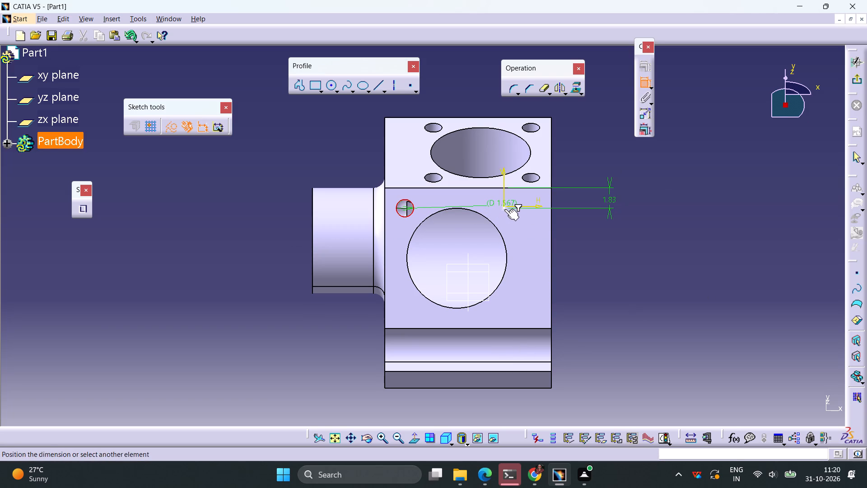
{"action": "left_click", "coordinate": [504, 208]}
{"action": "left_click", "coordinate": [578, 246]}
{"action": "double_click", "coordinate": [580, 243]}
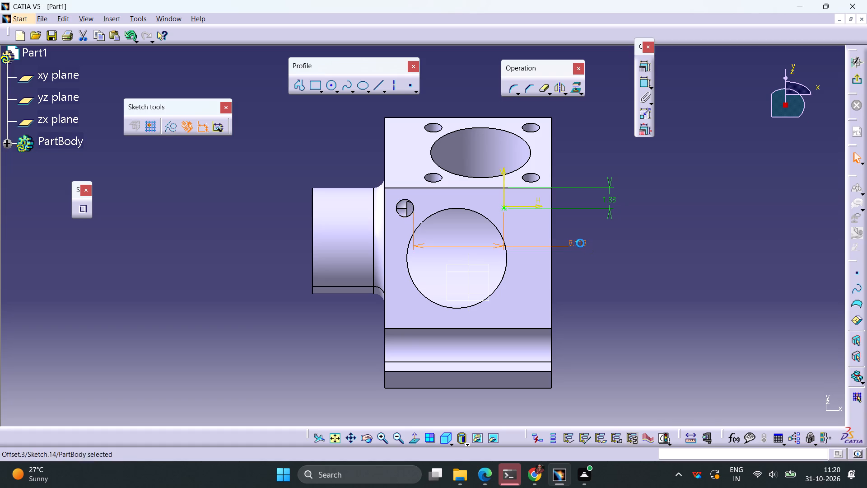
{"action": "key", "text": "8"}
{"action": "key", "text": "Return"}
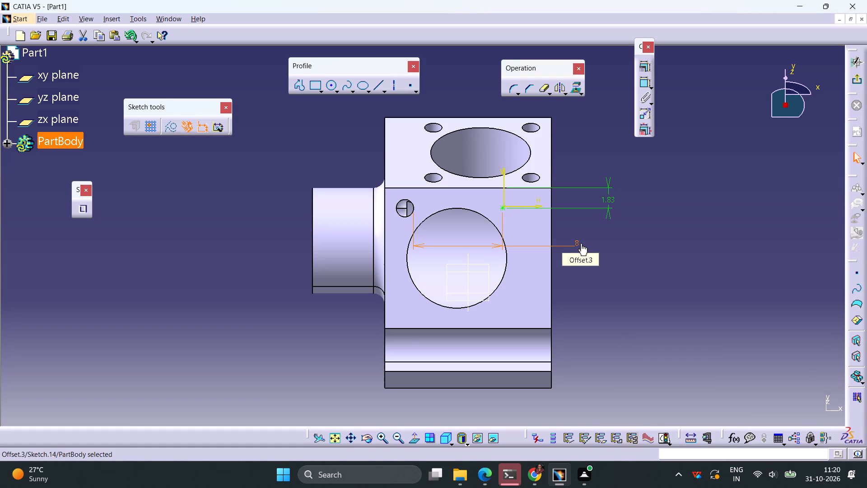
Finish the positioning sketch and create the second M2 threaded hole, 3 mm deep.
{"action": "left_click", "coordinate": [855, 81]}
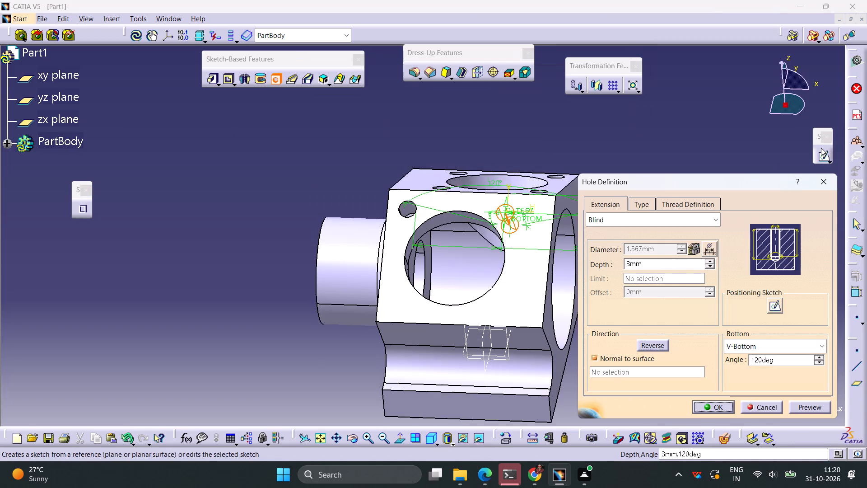
{"action": "left_click", "coordinate": [725, 405]}
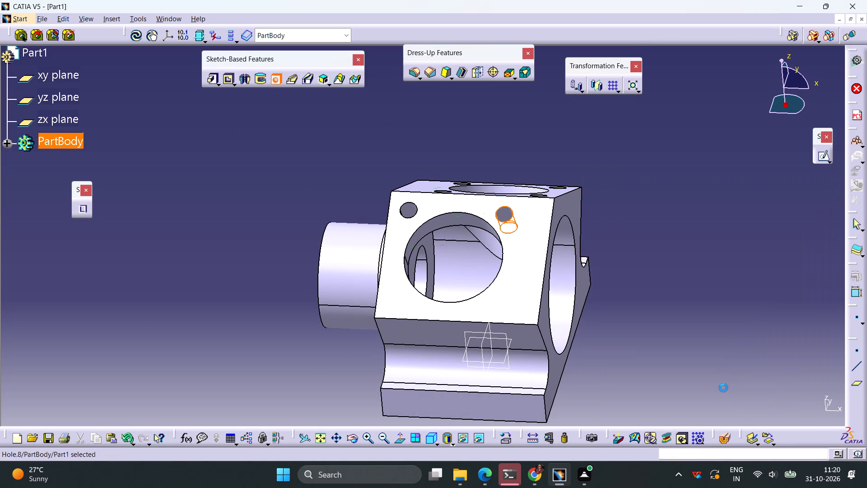
{"action": "left_click", "coordinate": [725, 342]}
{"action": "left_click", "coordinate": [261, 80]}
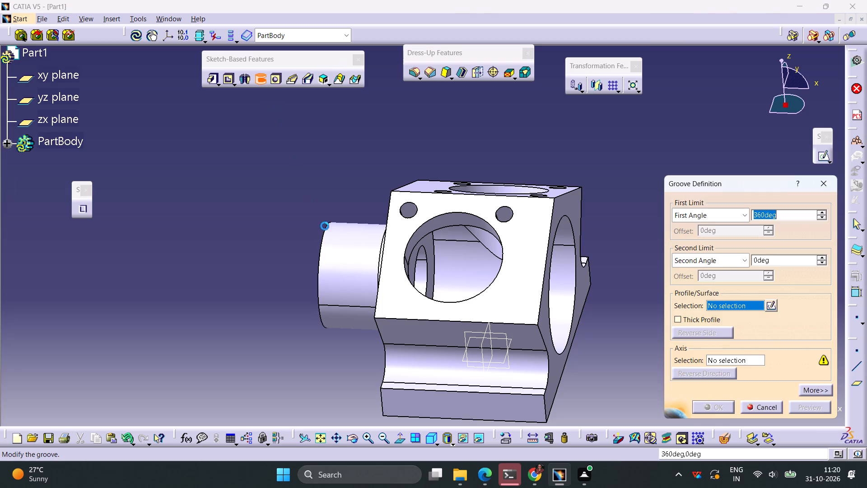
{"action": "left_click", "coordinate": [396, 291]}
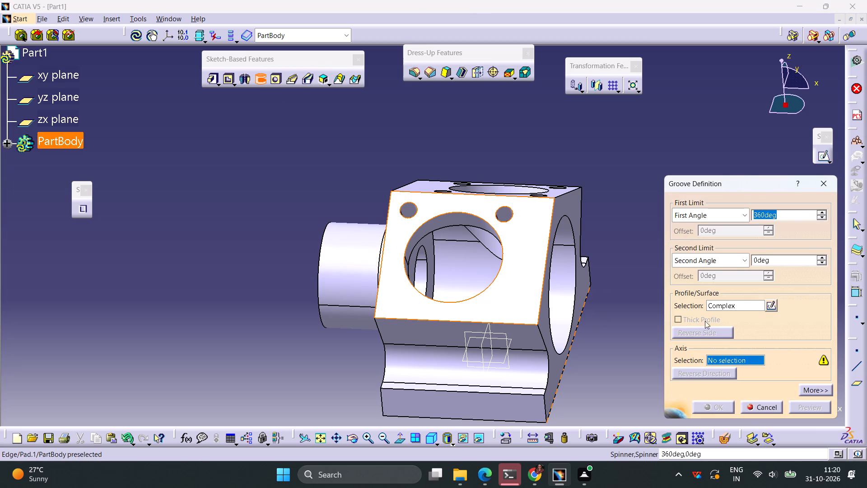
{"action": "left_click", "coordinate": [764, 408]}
Start a third M2 threaded hole at the face's boss-side corner farthest from the four-hole face, and open its positioning sketch.
{"action": "left_click", "coordinate": [403, 300]}
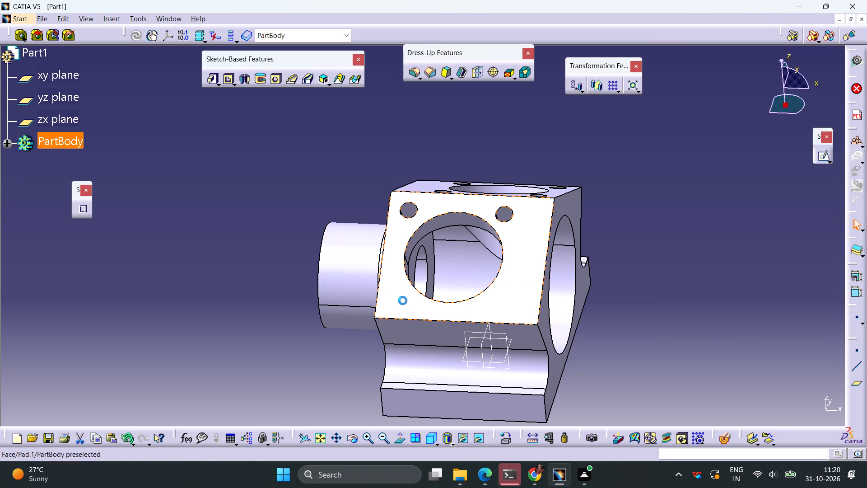
{"action": "left_click", "coordinate": [270, 79]}
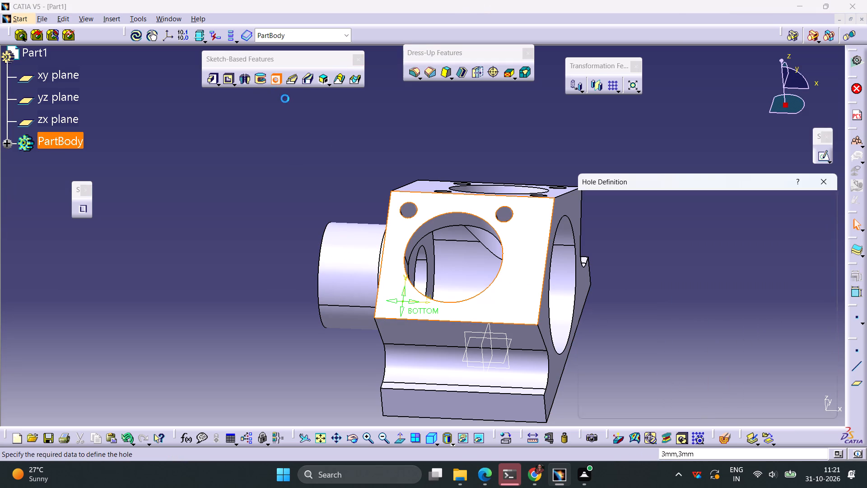
{"action": "left_click", "coordinate": [600, 204]}
{"action": "left_click", "coordinate": [773, 308]}
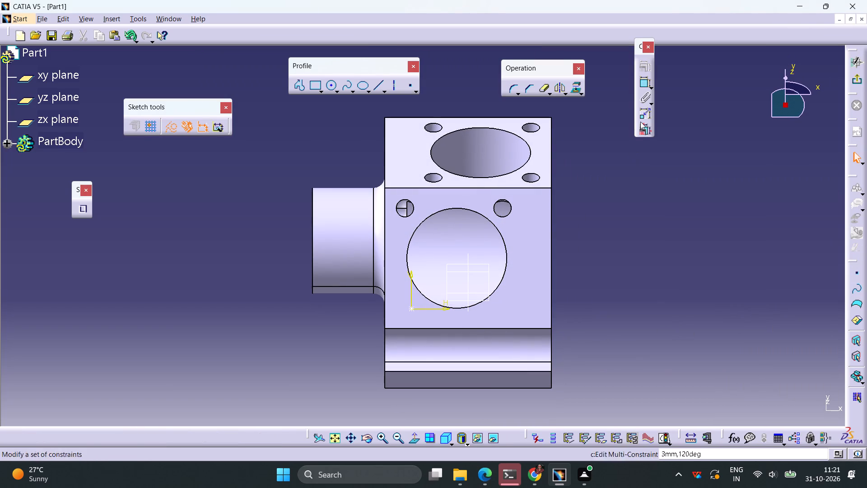
Dimension the third hole's point from the face's edge farthest from the four-hole face and set the distance to 1.83 mm.
{"action": "left_click", "coordinate": [647, 86]}
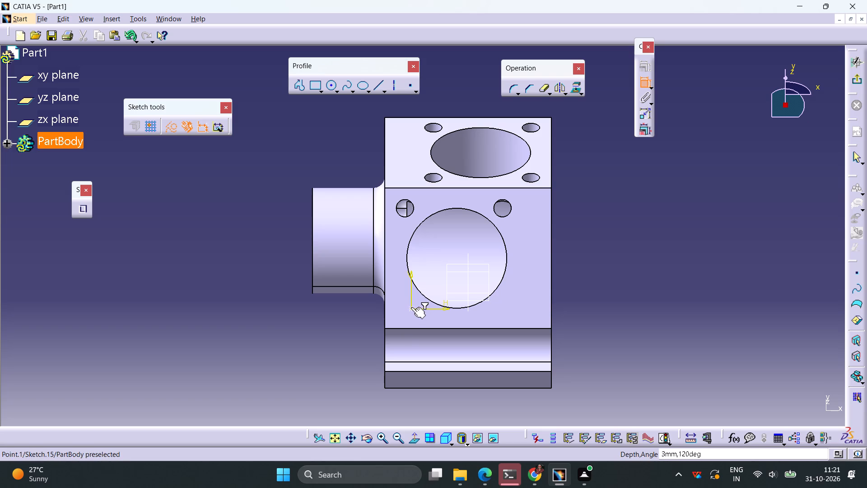
{"action": "left_click", "coordinate": [410, 307]}
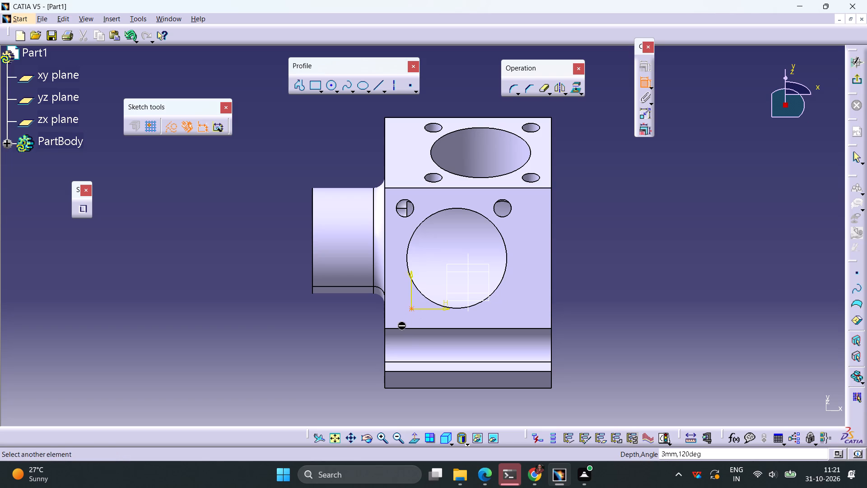
{"action": "left_click", "coordinate": [411, 328]}
{"action": "left_click", "coordinate": [336, 328]}
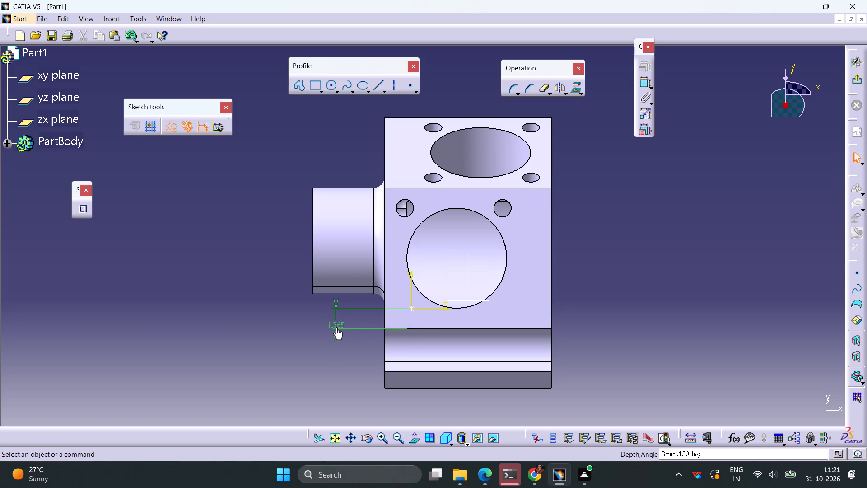
{"action": "double_click", "coordinate": [336, 323]}
{"action": "type", "text": "1.83"}
{"action": "key", "text": "Return"}
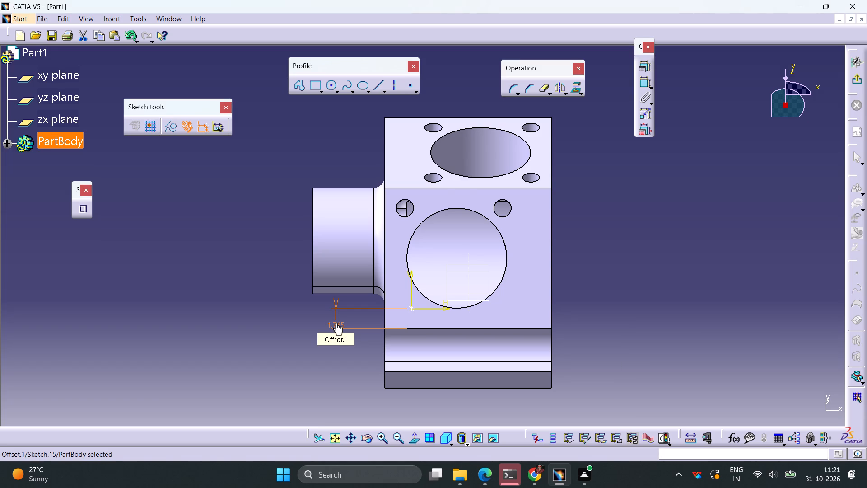
{"action": "left_click", "coordinate": [639, 256]}
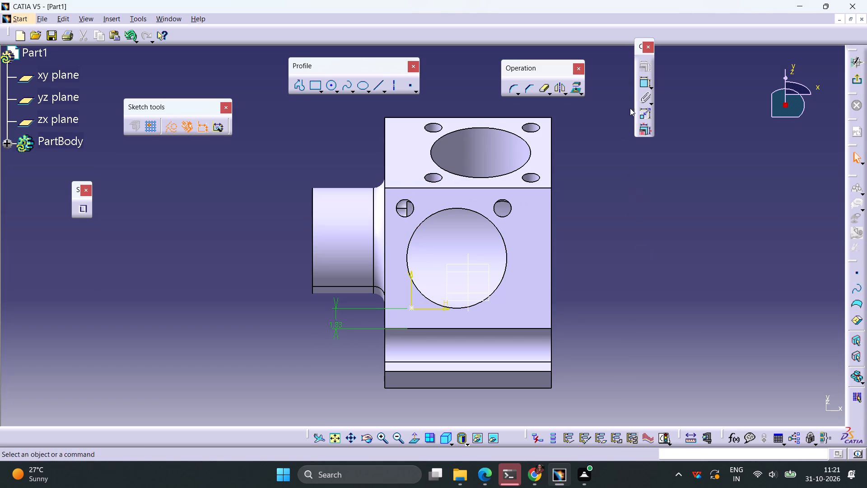
Dimension the third hole's point from the face's boss-side edge and set the distance to 1.83 mm.
{"action": "left_click", "coordinate": [643, 82]}
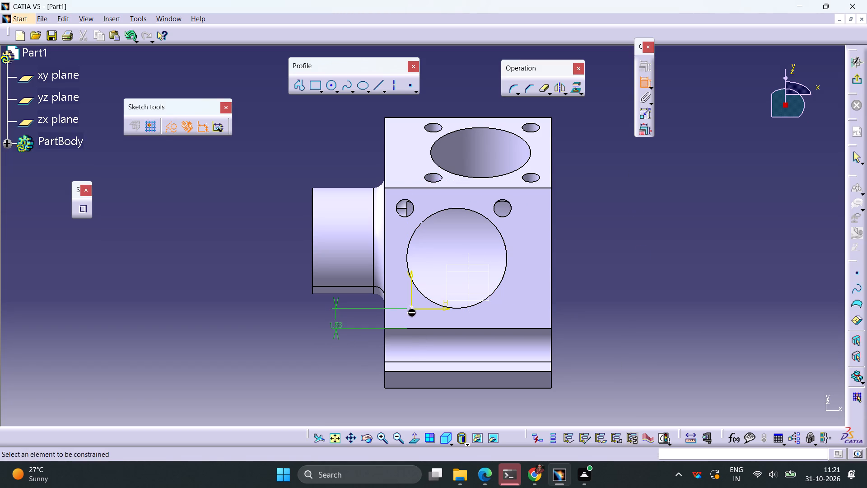
{"action": "left_click", "coordinate": [412, 307]}
{"action": "left_click", "coordinate": [385, 319]}
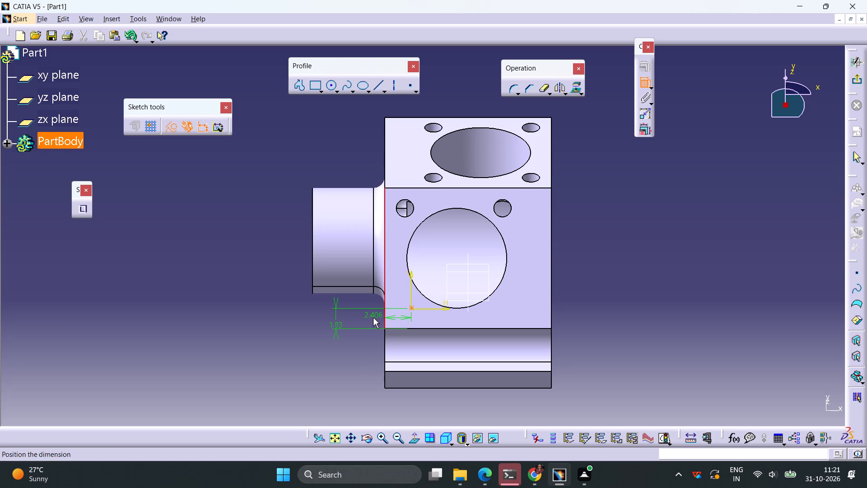
{"action": "left_click", "coordinate": [373, 318]}
{"action": "double_click", "coordinate": [372, 314]}
{"action": "type", "text": "1.83"}
{"action": "key", "text": "Return"}
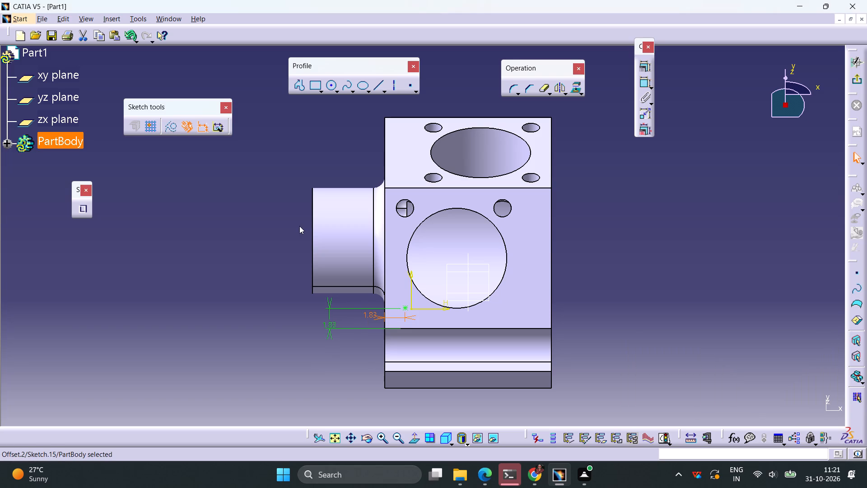
Finish the positioning sketch and create the third M2 threaded hole, 3 mm deep.
{"action": "left_click", "coordinate": [856, 80]}
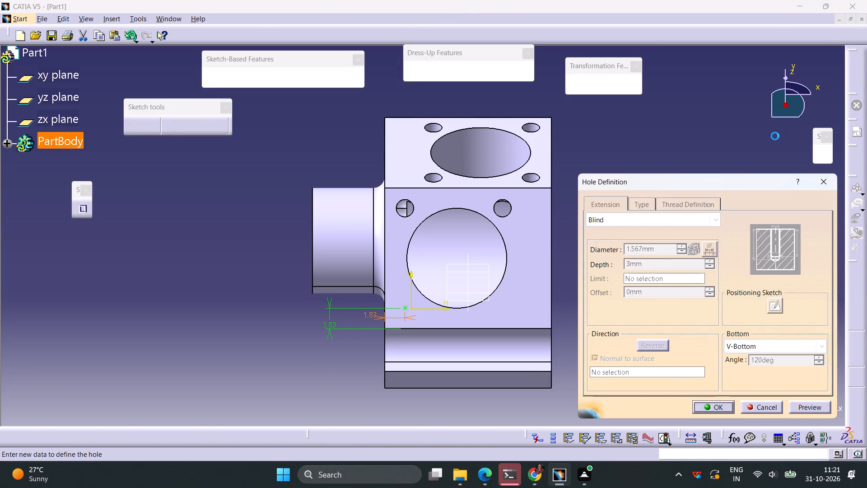
{"action": "left_click", "coordinate": [726, 412]}
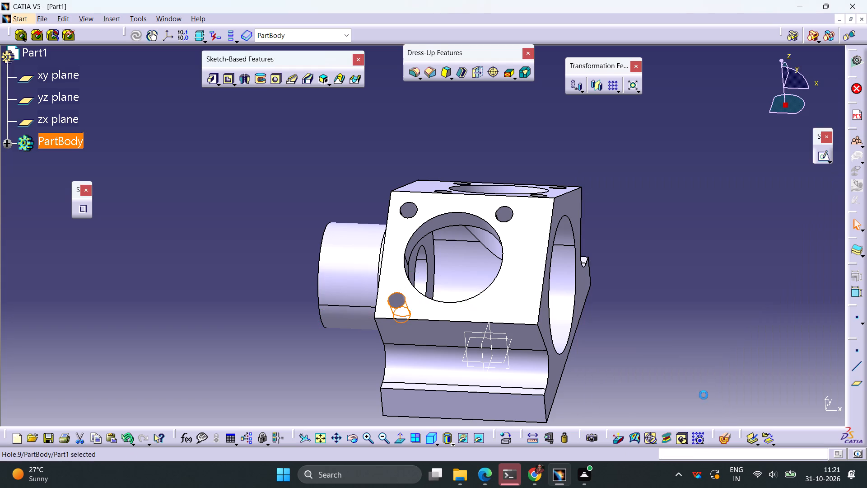
{"action": "left_click", "coordinate": [660, 310]}
Start a fourth M2 threaded hole at the face's remaining corner and position its point 1.83 mm from the edge farthest from the four-hole face.
{"action": "left_click", "coordinate": [497, 313]}
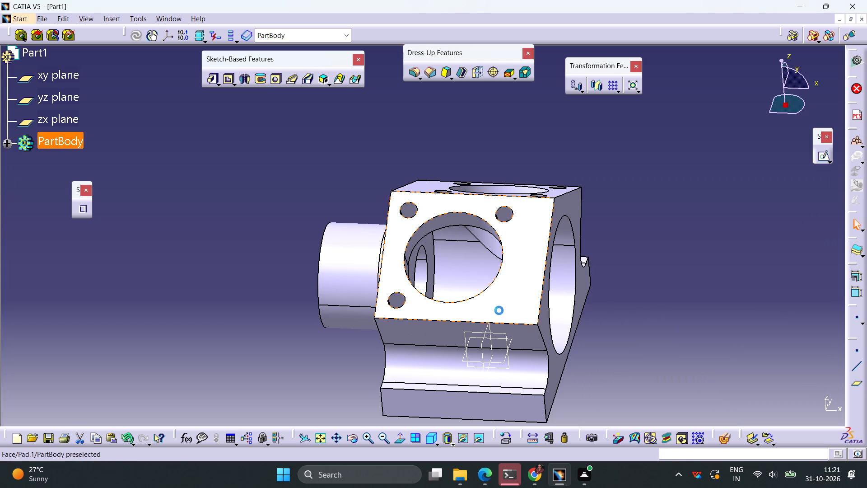
{"action": "left_click", "coordinate": [270, 78]}
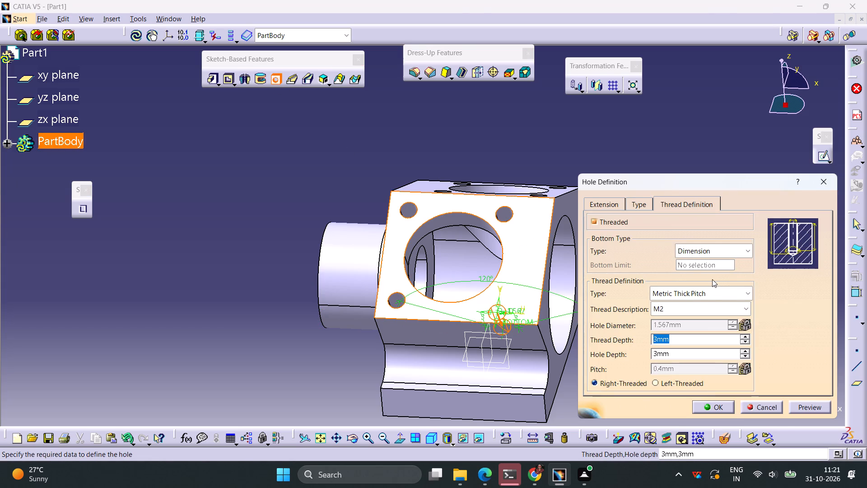
{"action": "left_click", "coordinate": [603, 202]}
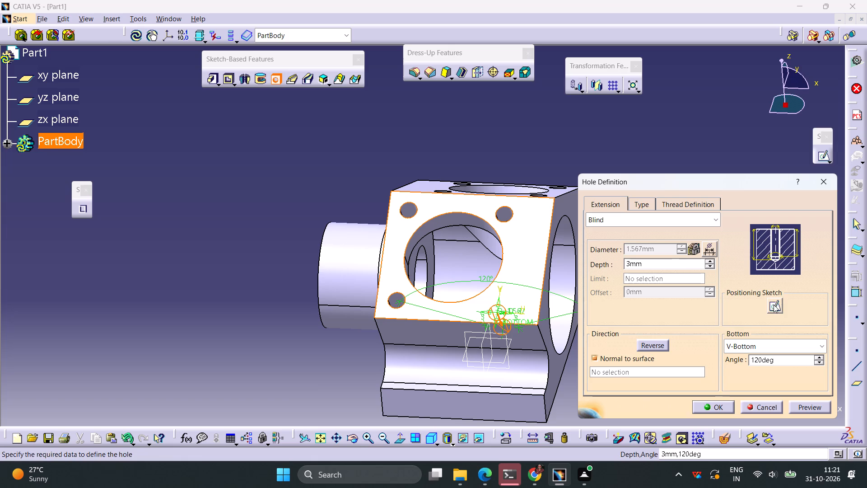
{"action": "left_click", "coordinate": [774, 305]}
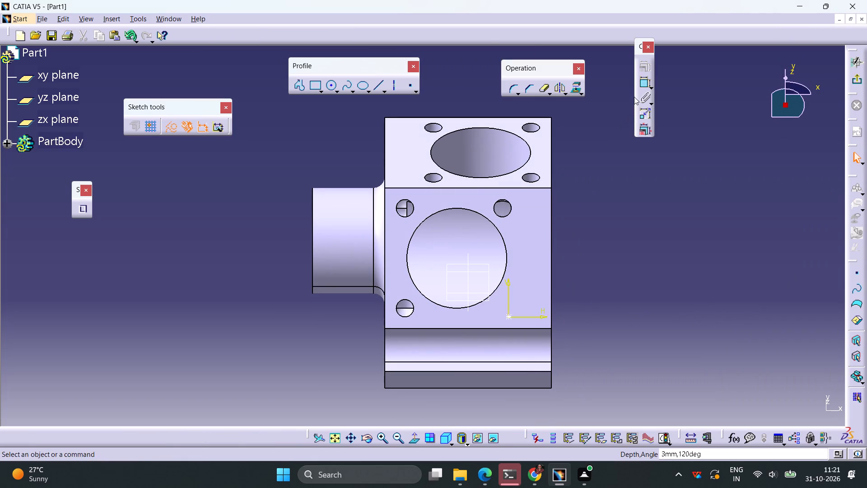
{"action": "left_click", "coordinate": [642, 84]}
{"action": "left_click", "coordinate": [509, 317]}
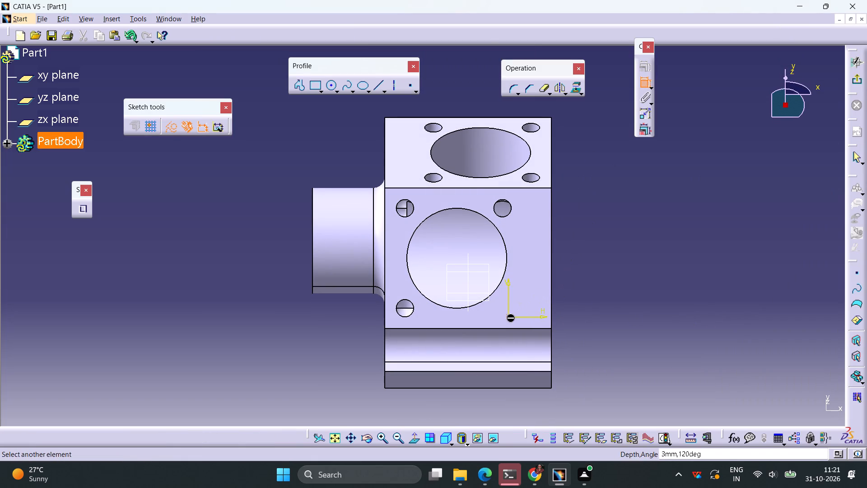
{"action": "left_click", "coordinate": [493, 328]}
{"action": "left_click", "coordinate": [623, 336]}
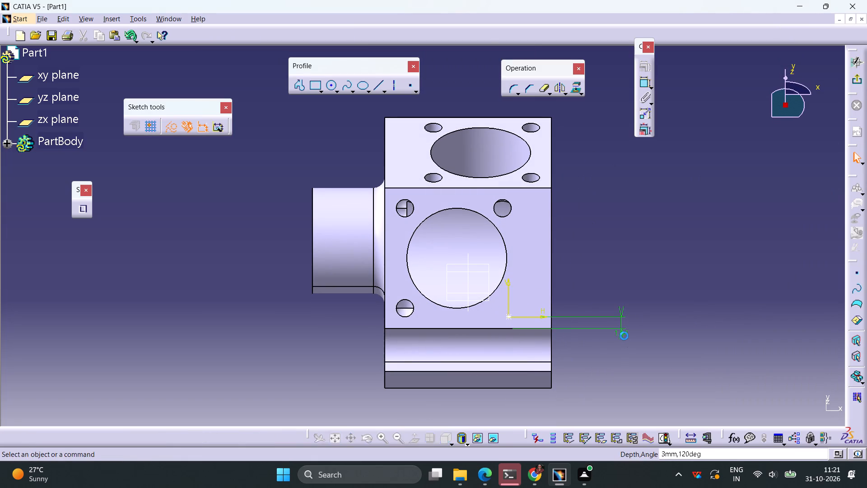
{"action": "double_click", "coordinate": [627, 330]}
{"action": "type", "text": "1.83"}
{"action": "key", "text": "Return"}
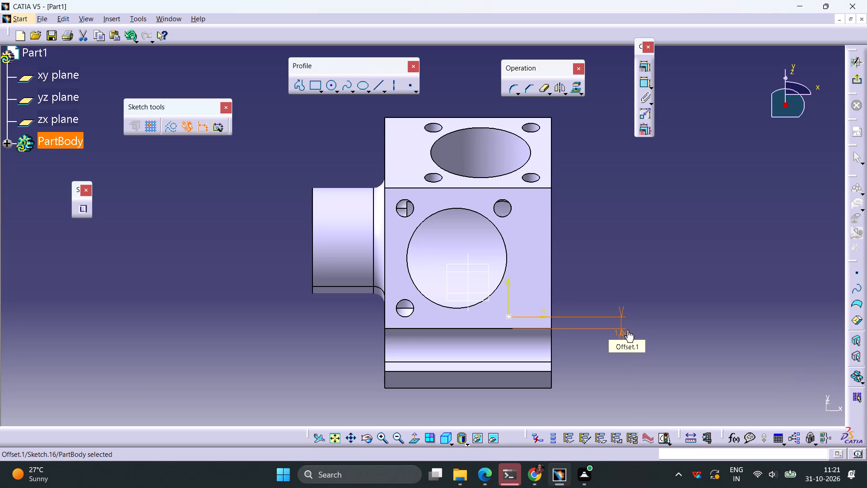
{"action": "left_click", "coordinate": [574, 240]}
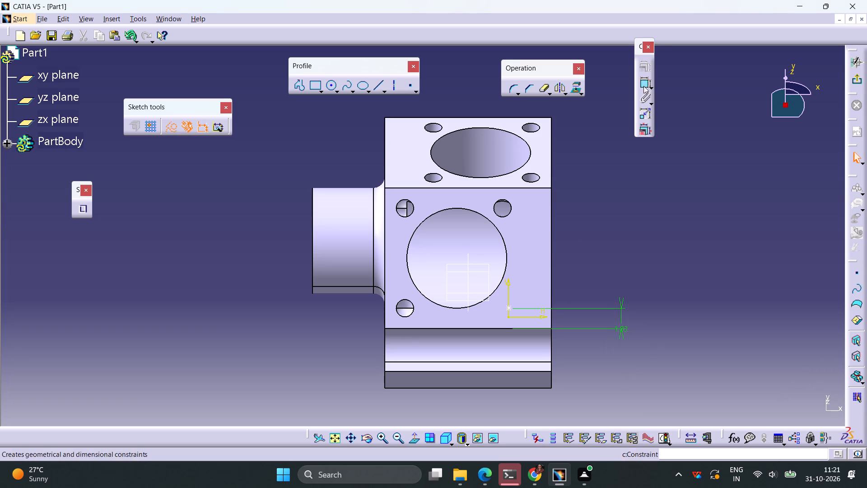
Dimension the fourth hole's point horizontally from the third M2 hole's circular edge and set the distance to 8 mm.
{"action": "left_click", "coordinate": [643, 78]}
{"action": "left_click", "coordinate": [407, 316]}
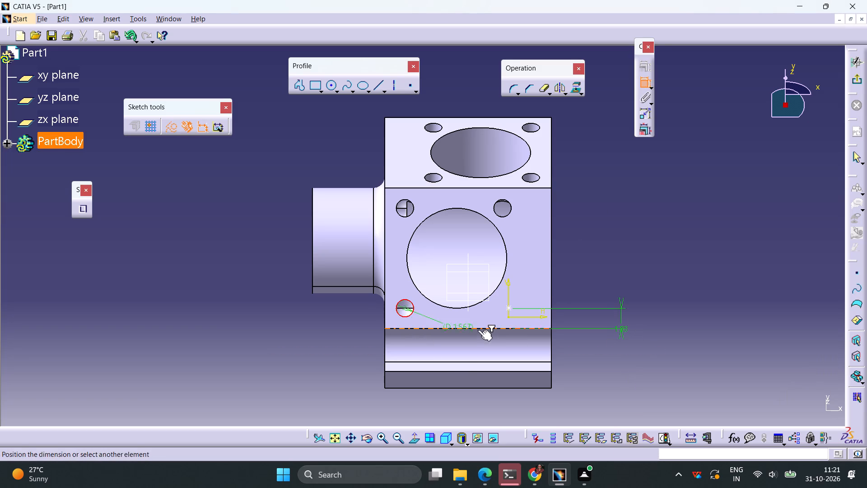
{"action": "left_click", "coordinate": [507, 309]}
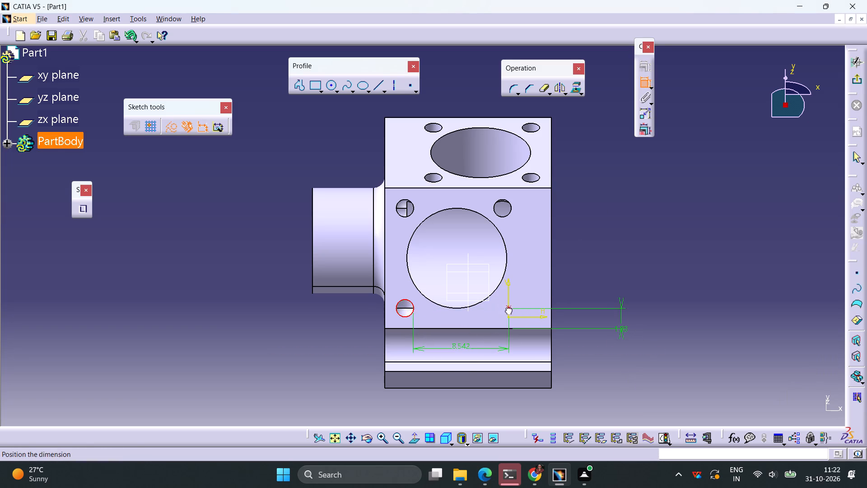
{"action": "left_click", "coordinate": [459, 321]}
{"action": "double_click", "coordinate": [467, 318]}
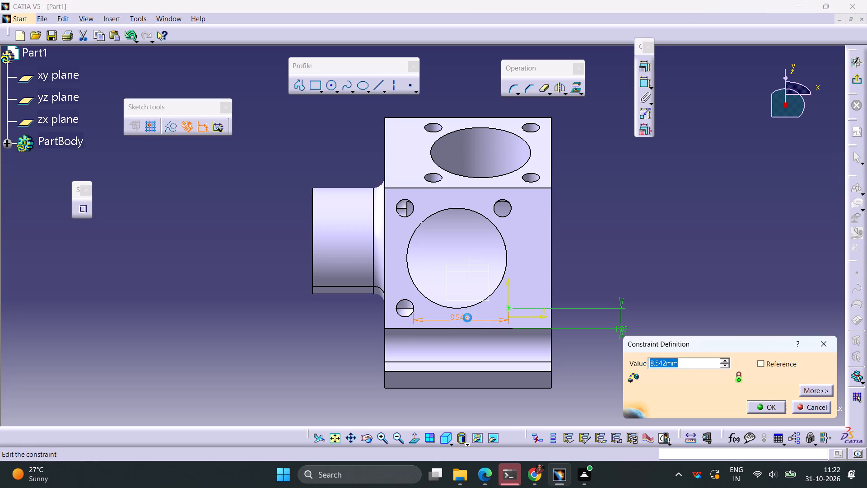
{"action": "key", "text": "8"}
{"action": "key", "text": "Return"}
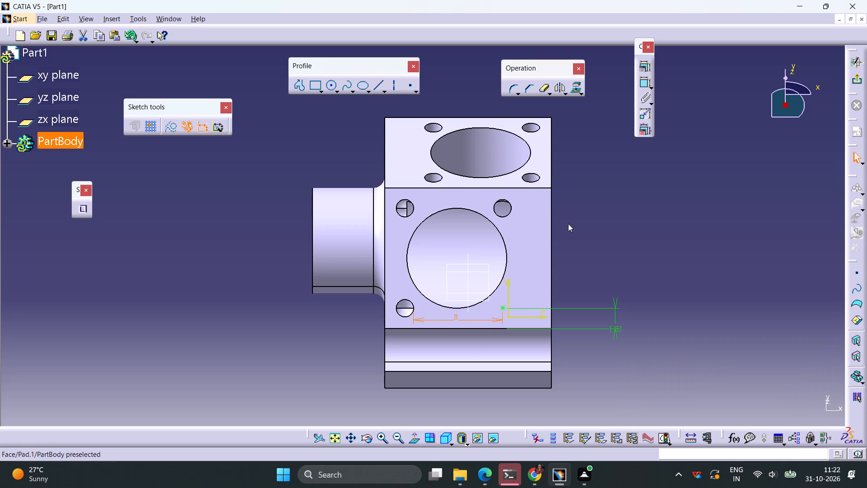
Finish the positioning sketch and create the fourth M2 threaded hole, 3 mm deep.
{"action": "left_click", "coordinate": [855, 82]}
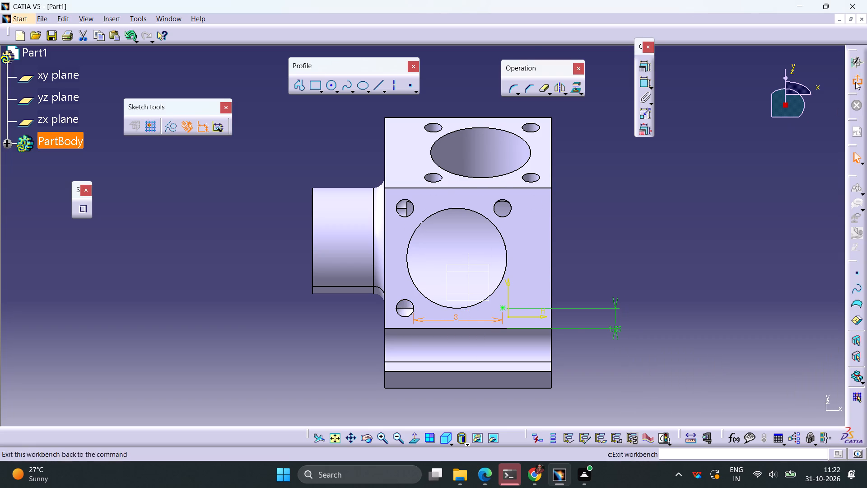
{"action": "left_click", "coordinate": [720, 404]}
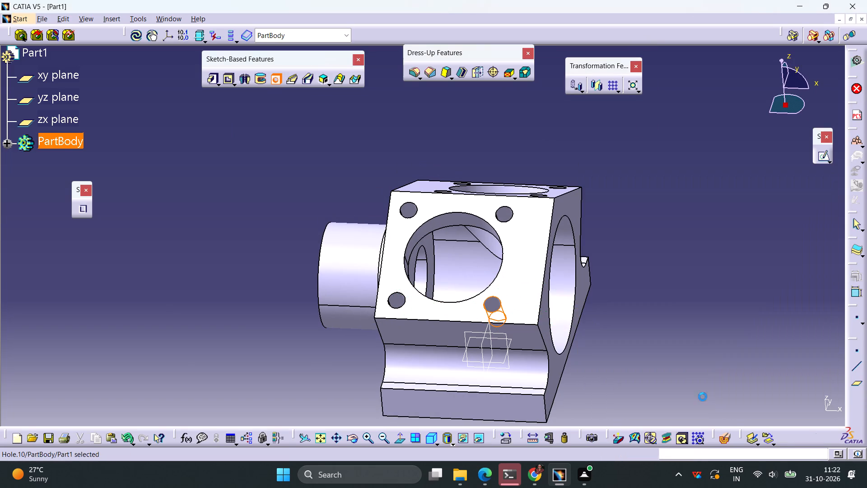
Set the thread depth of both M2 holes on the case's bottom face to 3 mm.
{"action": "middle_click_drag", "start_coordinate": [654, 282], "coordinate": [649, 324], "text": "ctrl"}
{"action": "middle_click_drag", "start_coordinate": [644, 321], "coordinate": [380, 143]}
{"action": "right_click_drag", "start_coordinate": [644, 321], "coordinate": [380, 143]}
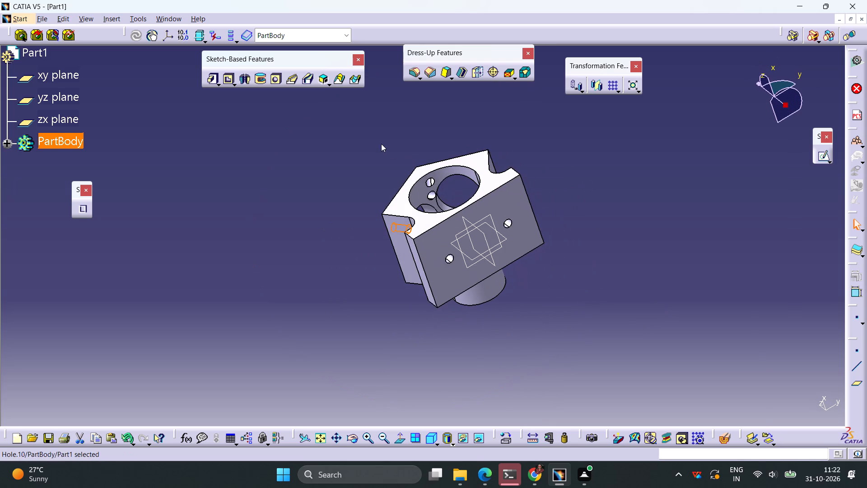
{"action": "middle_click_drag", "start_coordinate": [588, 288], "coordinate": [579, 220], "text": "ctrl"}
{"action": "double_click", "coordinate": [666, 201]}
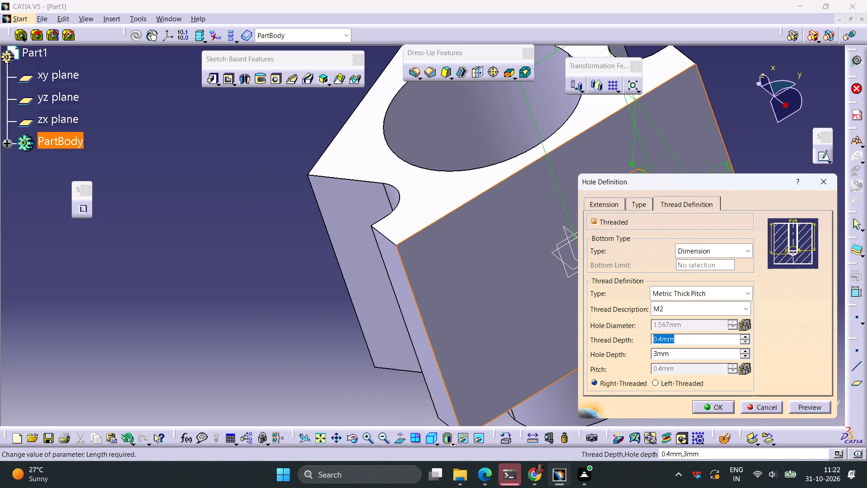
{"action": "key", "text": "3"}
{"action": "key", "text": "Return"}
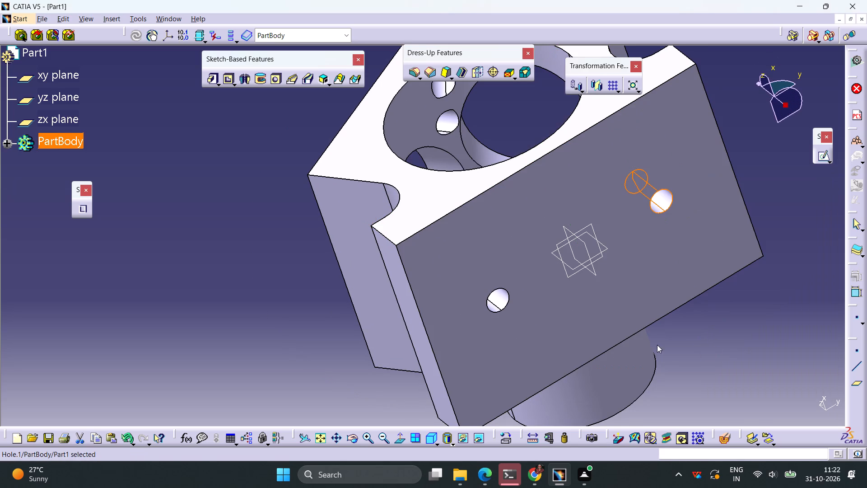
{"action": "double_click", "coordinate": [499, 296]}
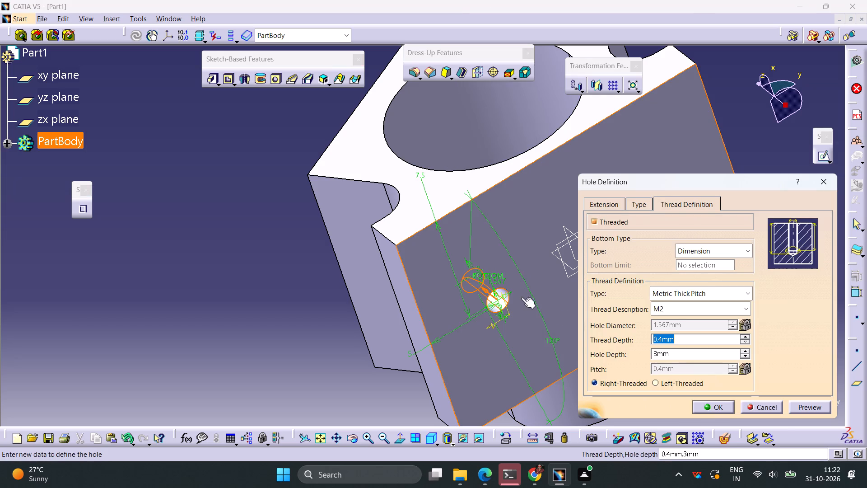
{"action": "key", "text": "3"}
{"action": "key", "text": "Return"}
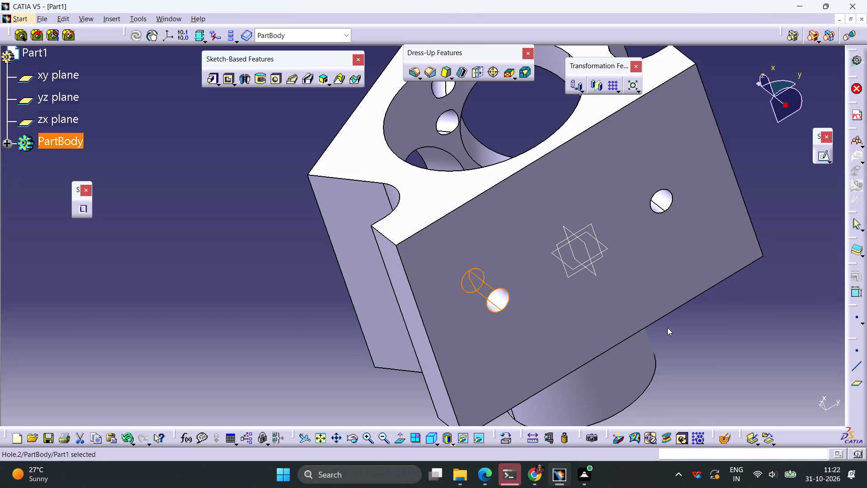
Save the part as Part1 in CATPart format in the internship folder.
{"action": "middle_click_drag", "start_coordinate": [702, 304], "coordinate": [697, 347], "text": "ctrl"}
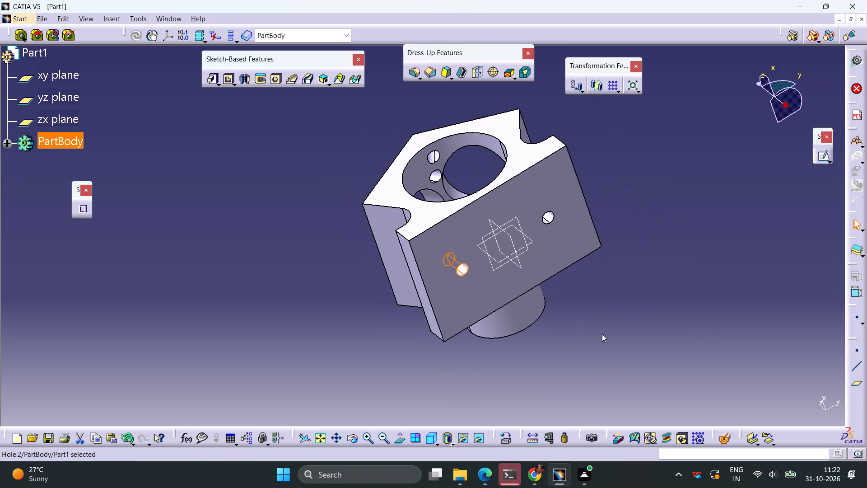
{"action": "middle_click_drag", "start_coordinate": [334, 212], "coordinate": [410, 334]}
{"action": "right_click_drag", "start_coordinate": [334, 212], "coordinate": [410, 334]}
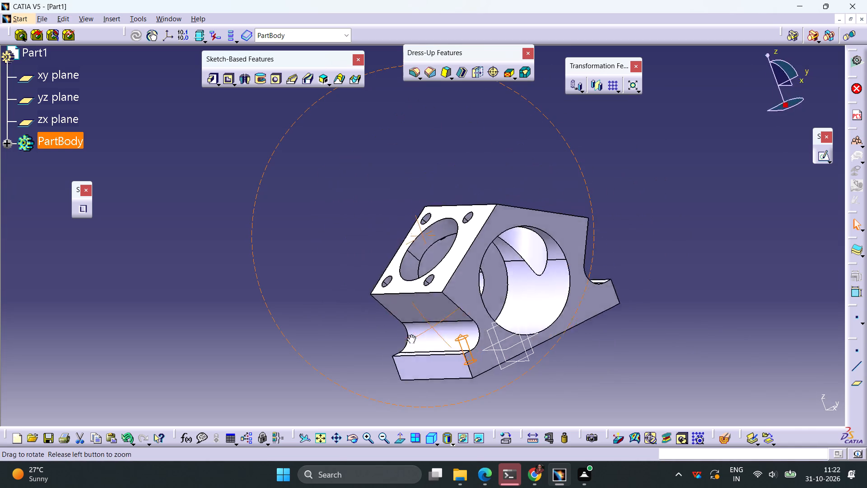
{"action": "middle_click_drag", "start_coordinate": [410, 334], "coordinate": [298, 308]}
{"action": "right_click_drag", "start_coordinate": [410, 334], "coordinate": [298, 308]}
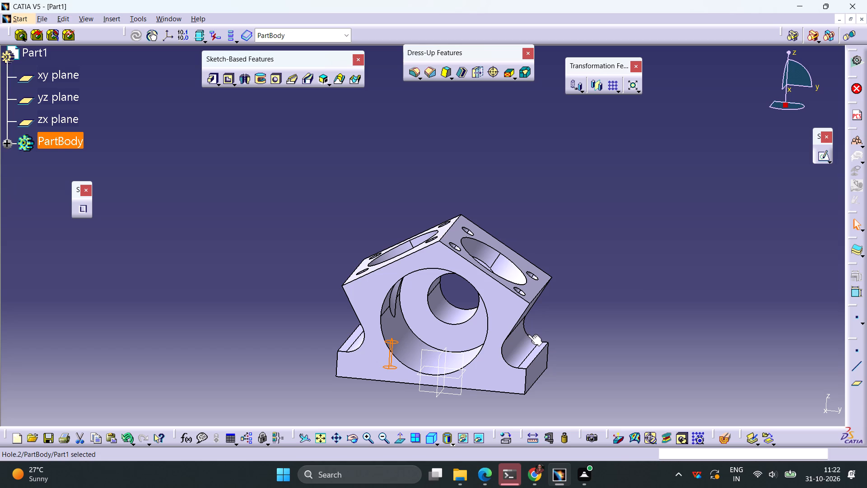
{"action": "left_click", "coordinate": [604, 300]}
{"action": "left_click", "coordinate": [43, 16]}
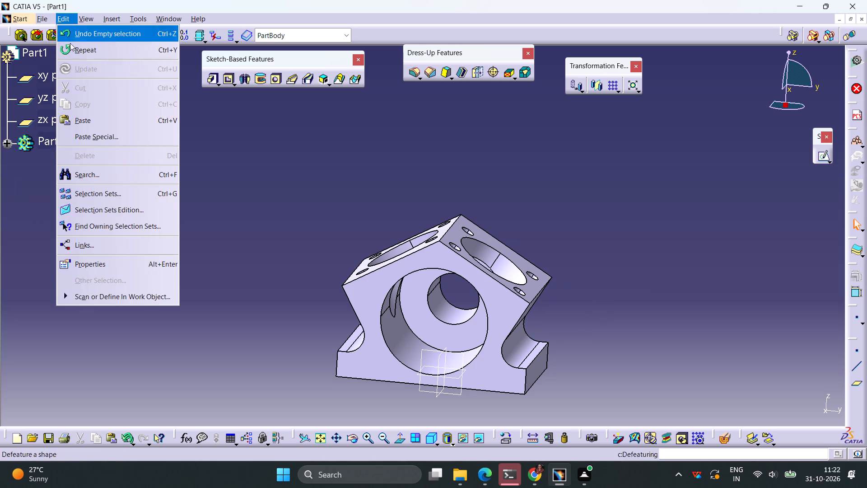
{"action": "left_click", "coordinate": [77, 120]}
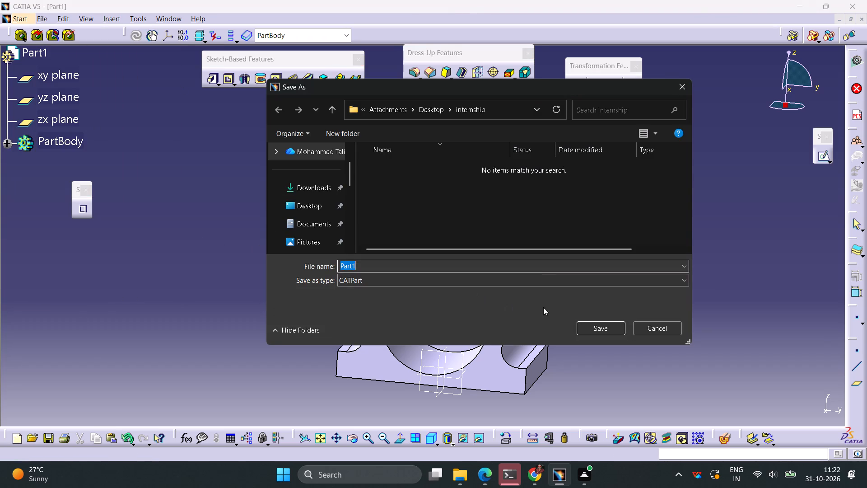
{"action": "left_click", "coordinate": [597, 328]}
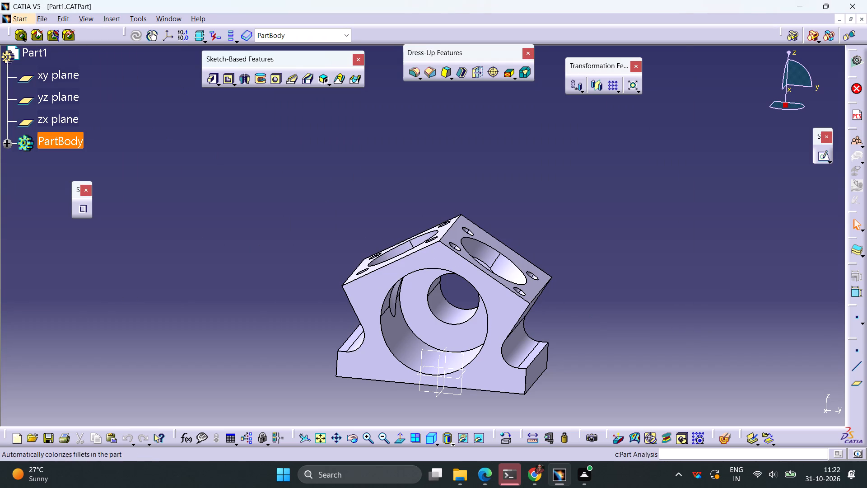
Save a copy of the part as Part1 in igs format in the internship folder.
{"action": "left_click", "coordinate": [42, 20]}
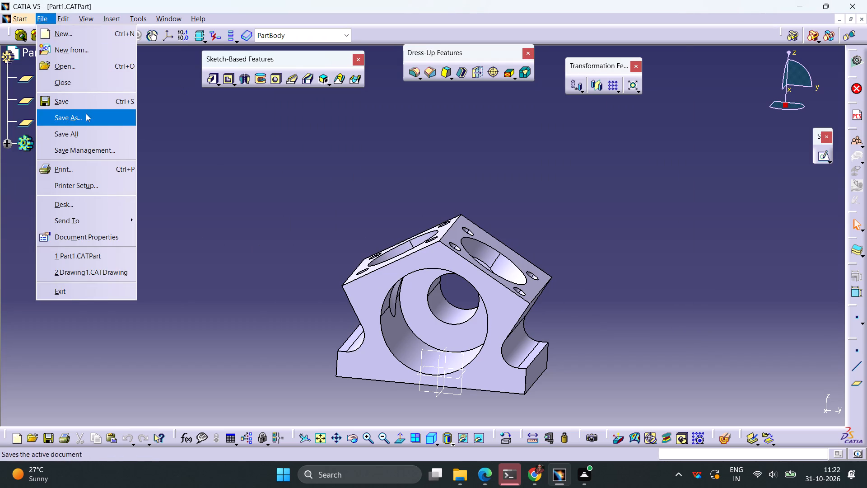
{"action": "left_click", "coordinate": [86, 113]}
{"action": "left_click", "coordinate": [417, 284]}
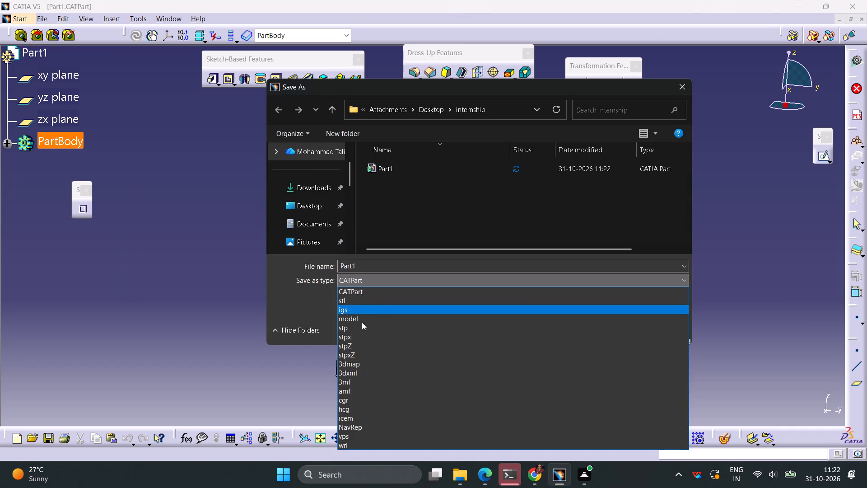
{"action": "left_click", "coordinate": [350, 310]}
{"action": "left_click", "coordinate": [607, 328]}
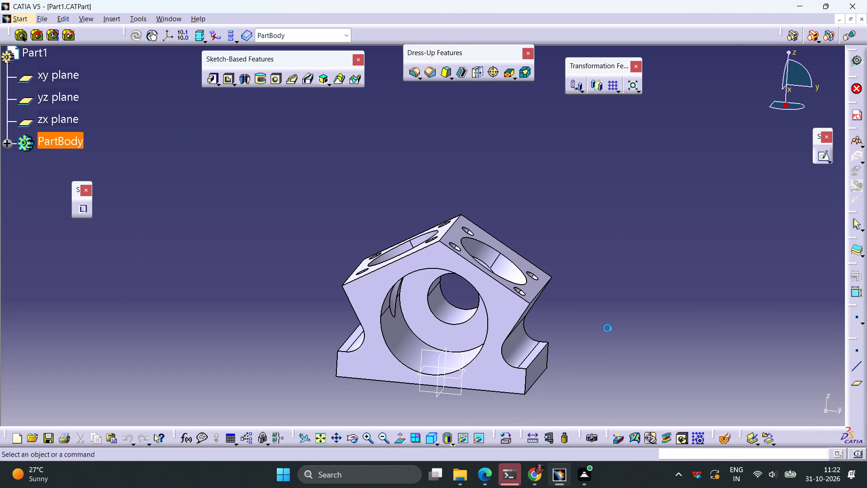
Create a new drawing with the ISO standard and a landscape A2 ISO sheet.
{"action": "key", "text": "ctrl+n"}
{"action": "key", "text": "d"}
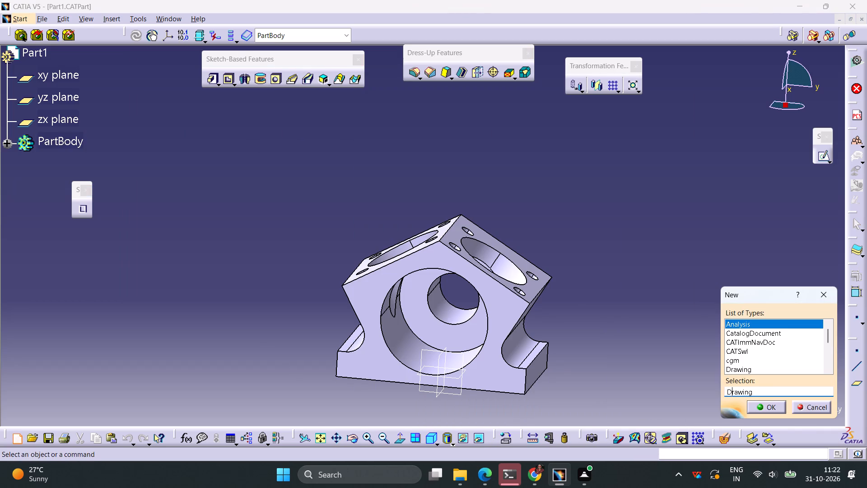
{"action": "key", "text": "Return"}
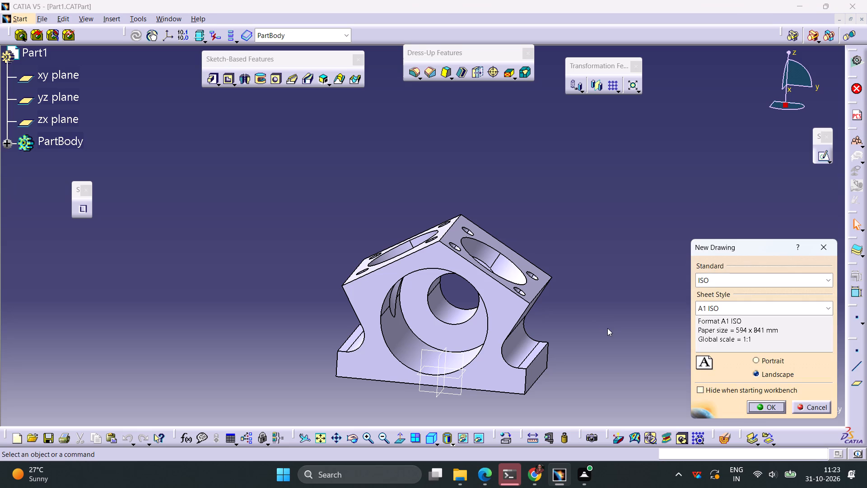
{"action": "left_click", "coordinate": [802, 311]}
{"action": "left_click", "coordinate": [721, 350]}
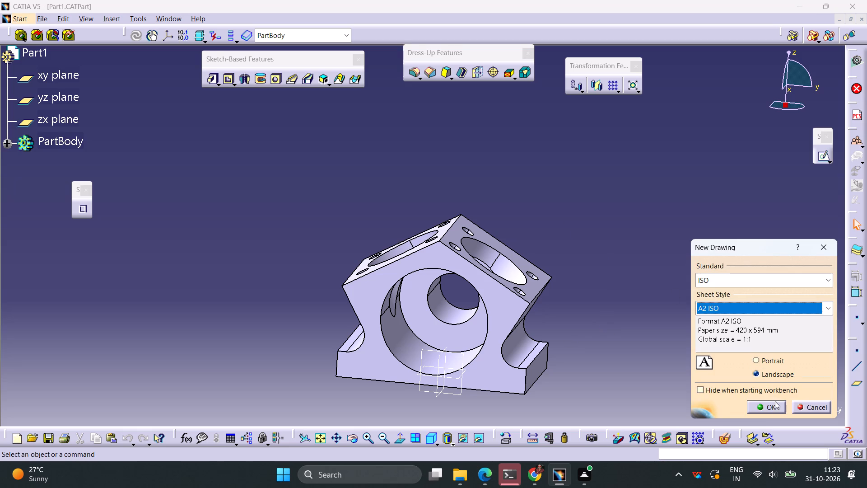
{"action": "left_click", "coordinate": [775, 411]}
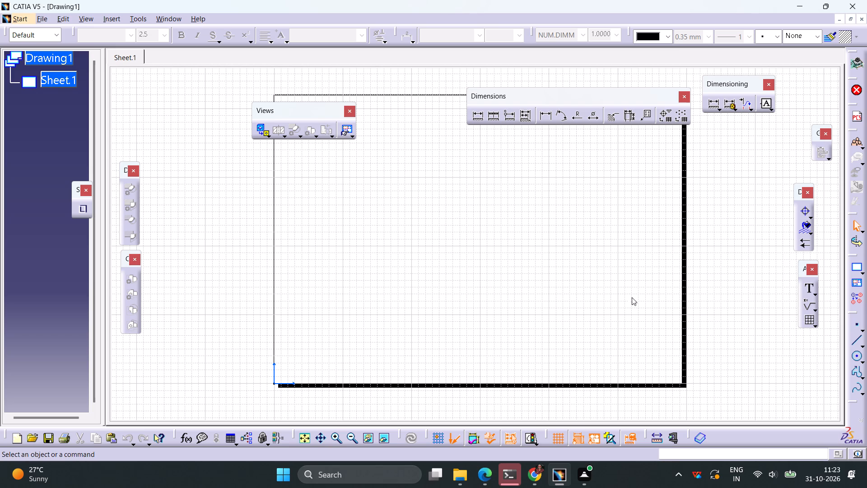
Set Sheet.1's projection method to third angle standard.
{"action": "right_click", "coordinate": [62, 82]}
{"action": "left_click", "coordinate": [111, 197]}
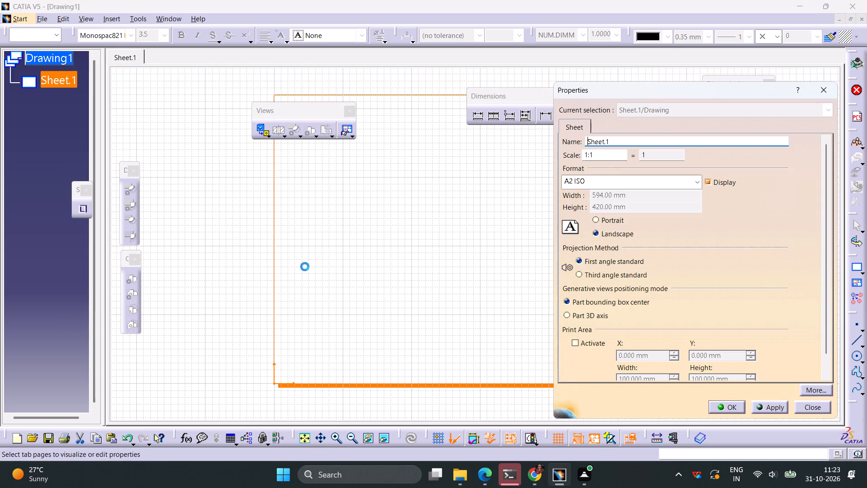
{"action": "left_click", "coordinate": [587, 275]}
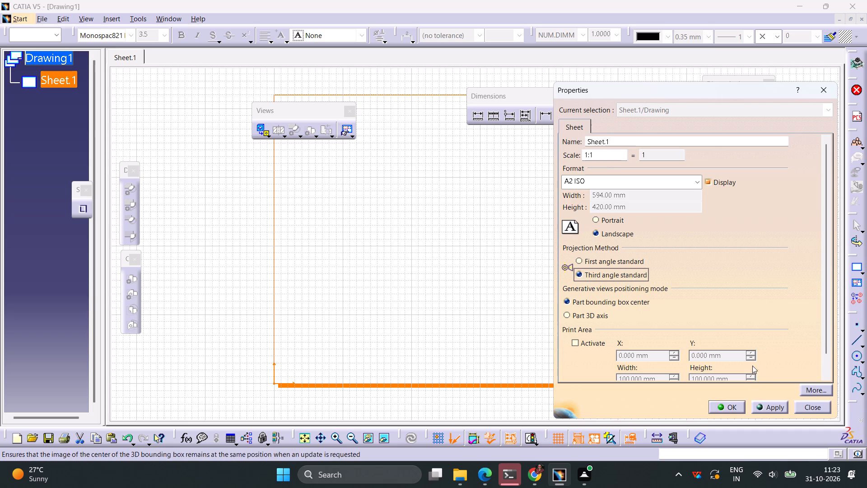
{"action": "left_click", "coordinate": [769, 411]}
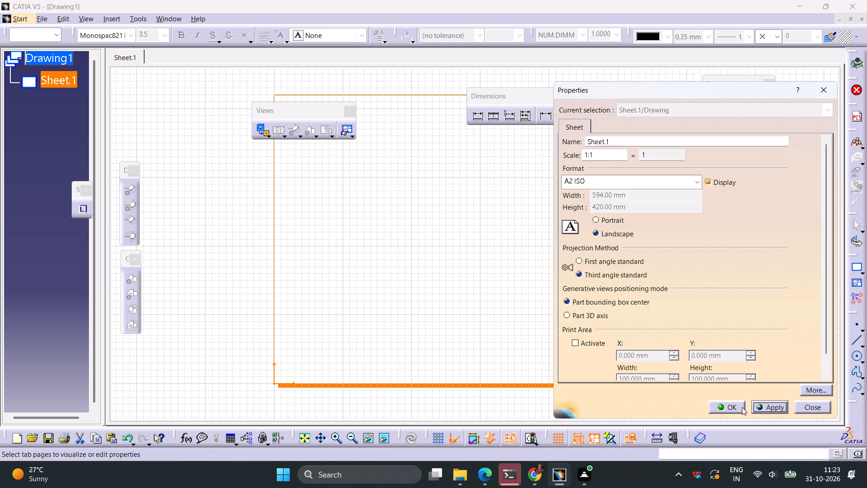
{"action": "left_click", "coordinate": [736, 407]}
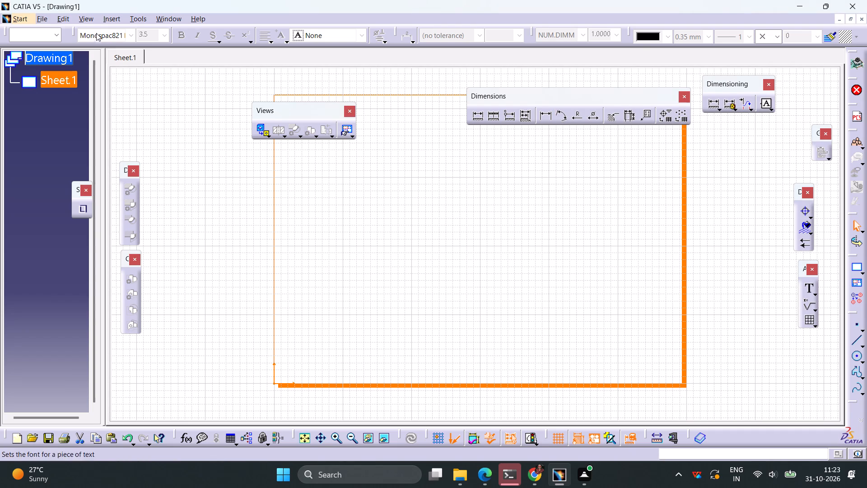
Open the sheet background and create the frame and title block from Drawing Titleblock Sample 1.
{"action": "left_click", "coordinate": [58, 18]}
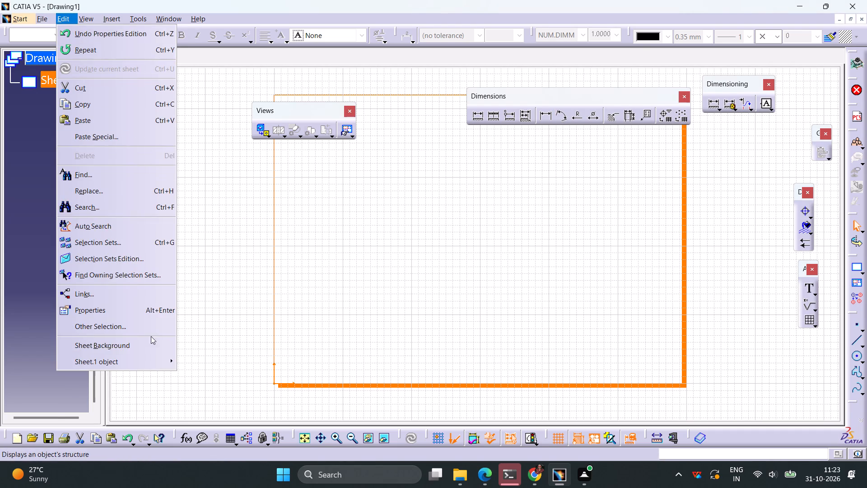
{"action": "left_click", "coordinate": [149, 338]}
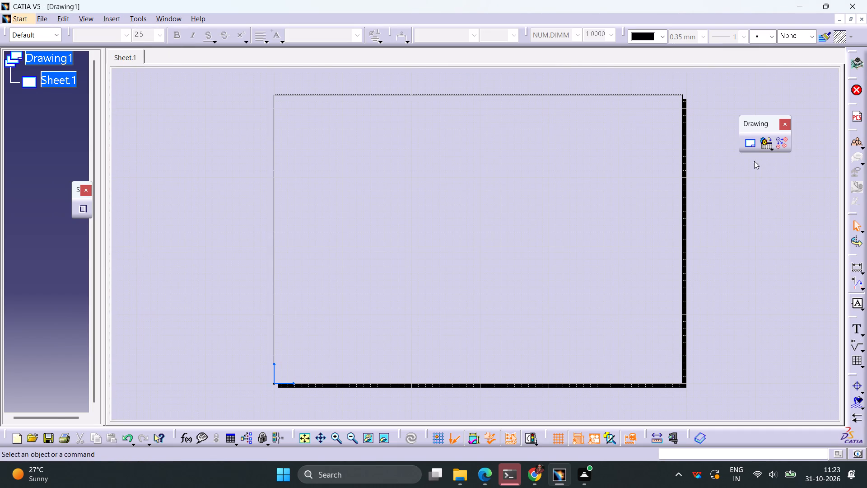
{"action": "left_click", "coordinate": [746, 142]}
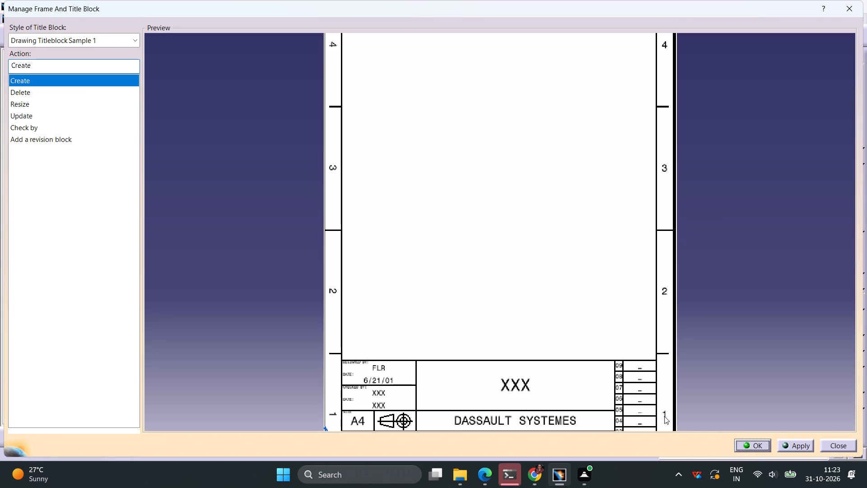
{"action": "left_click", "coordinate": [755, 448]}
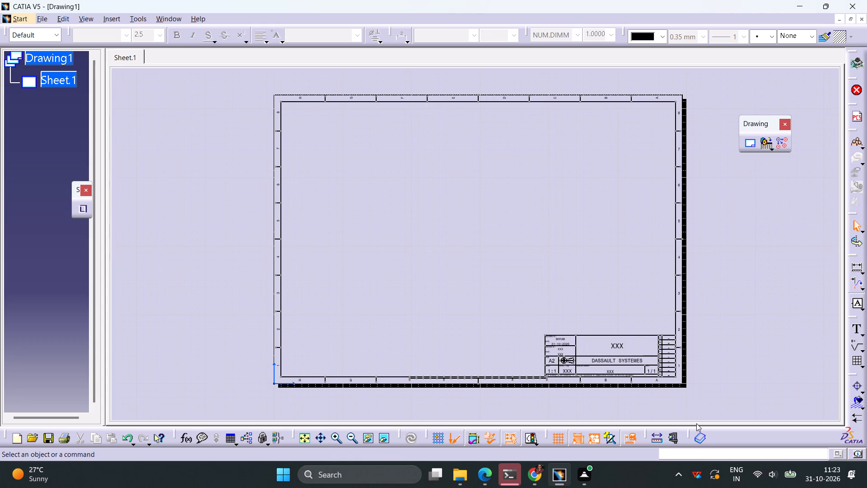
Set the title block's title to Internship and enter the designer's name in the Designed By field.
{"action": "double_click", "coordinate": [616, 343]}
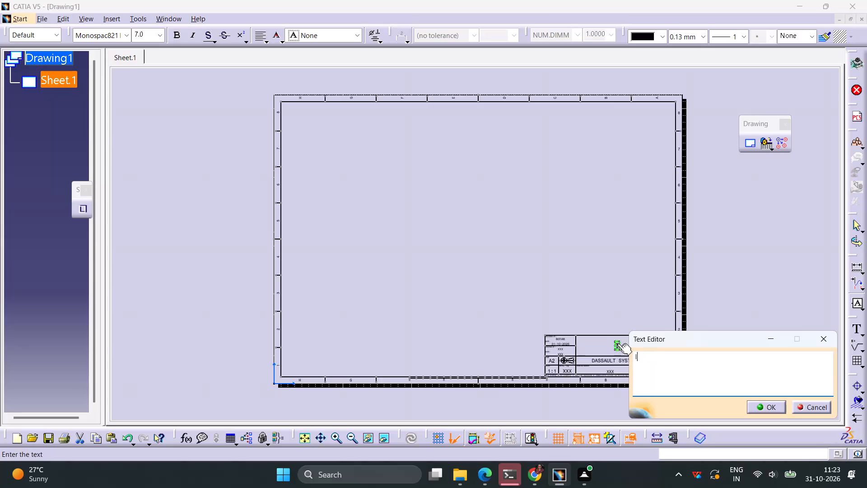
{"action": "type", "text": "nternship"}
{"action": "key", "text": "Return"}
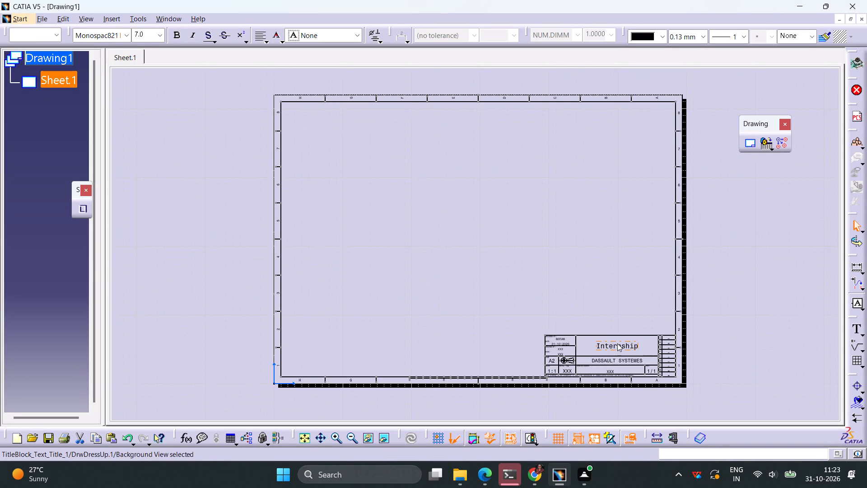
{"action": "middle_click_drag", "start_coordinate": [573, 370], "coordinate": [590, 297], "text": "ctrl"}
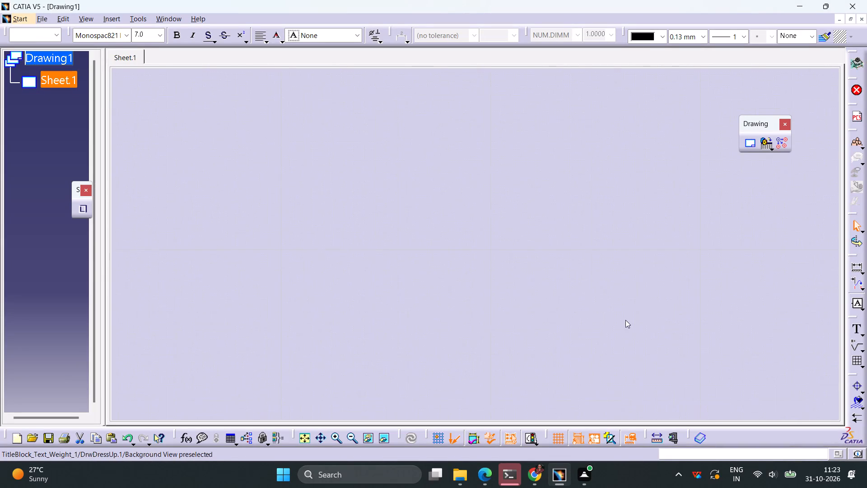
{"action": "middle_click_drag", "start_coordinate": [668, 396], "coordinate": [529, 197]}
{"action": "middle_click_drag", "start_coordinate": [622, 282], "coordinate": [521, 205]}
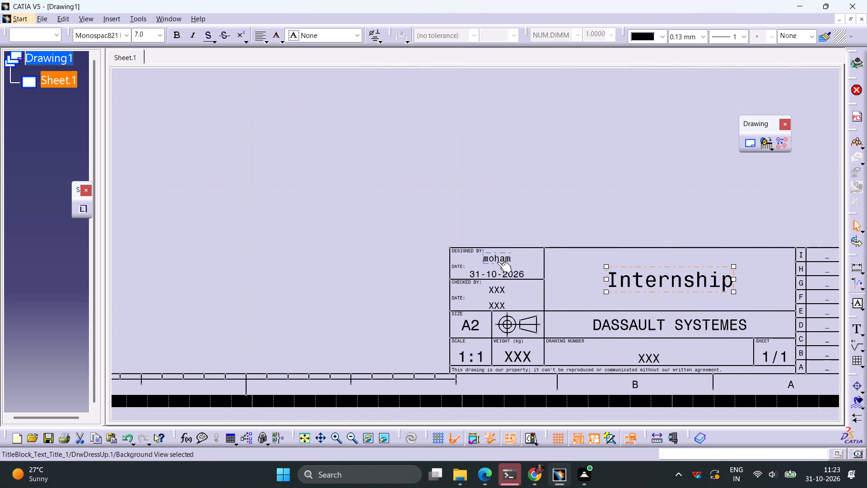
{"action": "double_click", "coordinate": [497, 262]}
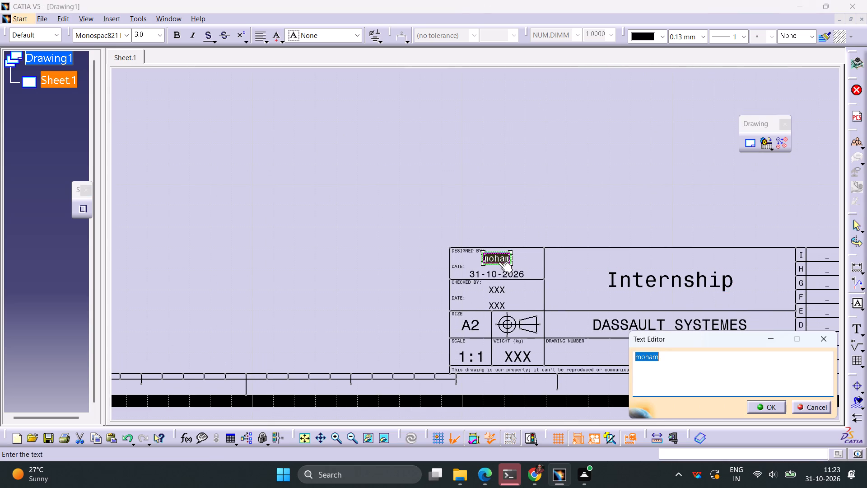
{"action": "type", "text": "alib"}
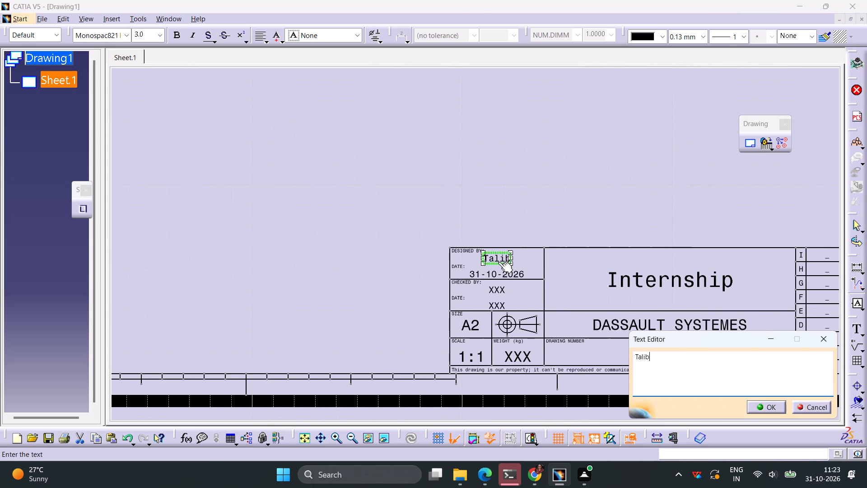
{"action": "key", "text": "Return"}
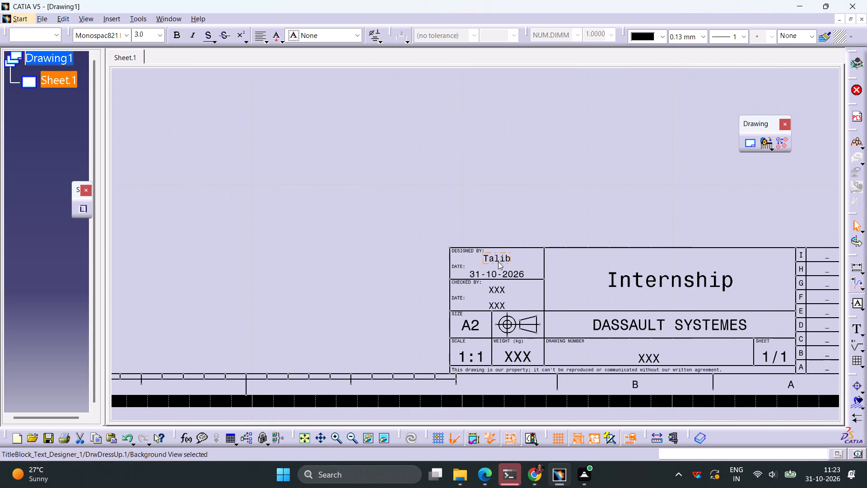
Replace the title block's company text with Part Model and set the drawing number to 01.
{"action": "double_click", "coordinate": [636, 329]}
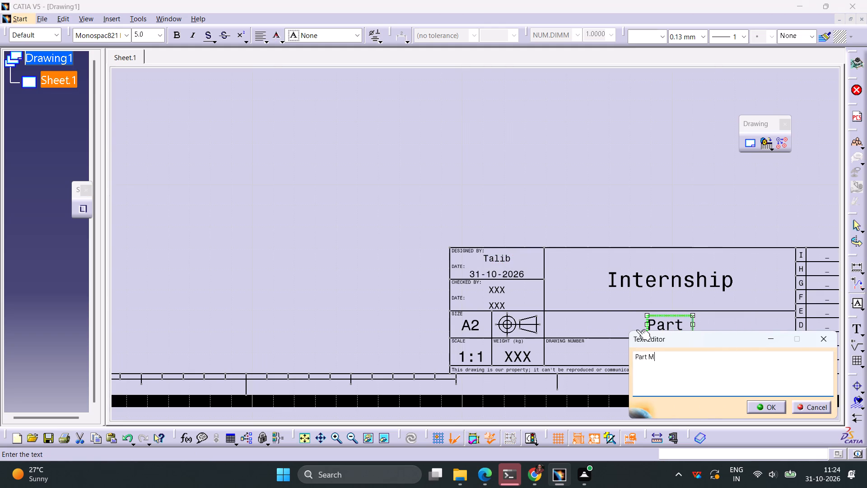
{"action": "type", "text": "od"}
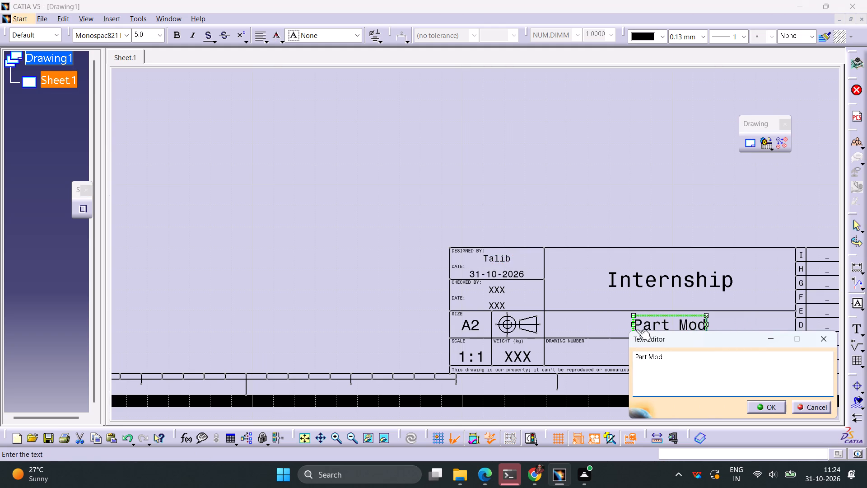
{"action": "key", "text": "l"}
{"action": "key", "text": "BackSpace"}
{"action": "type", "text": "el"}
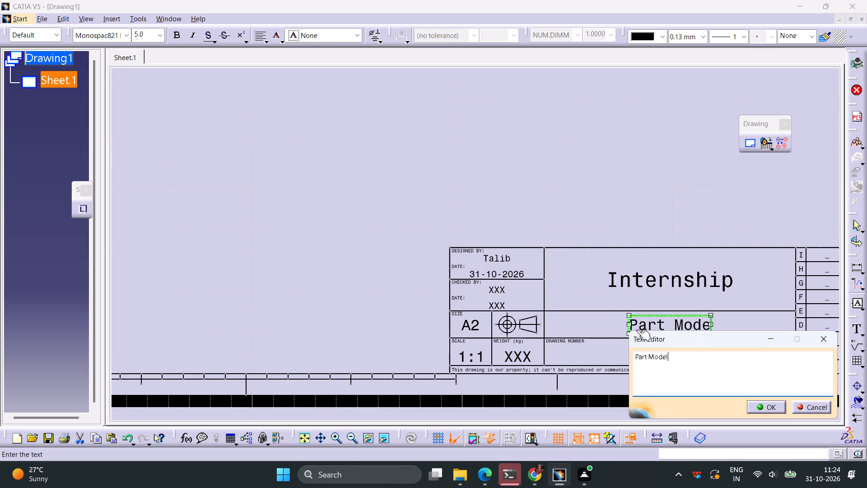
{"action": "key", "text": "Return"}
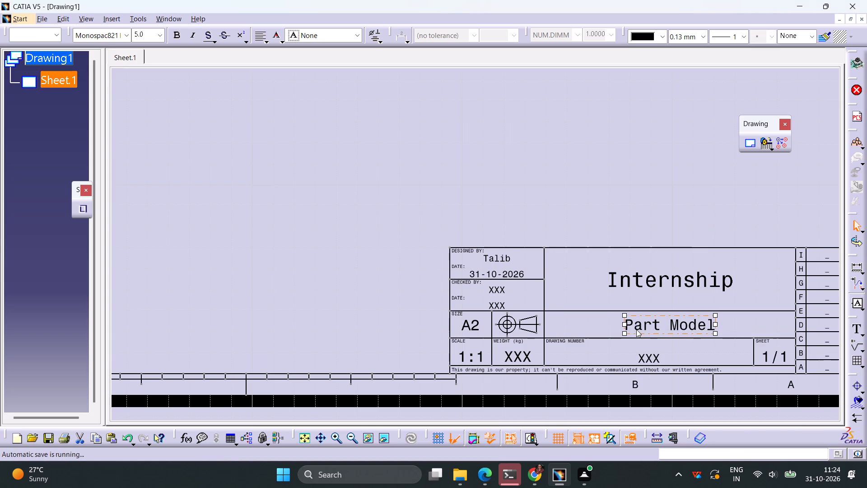
{"action": "double_click", "coordinate": [648, 354]}
{"action": "type", "text": "01"}
{"action": "key", "text": "Return"}
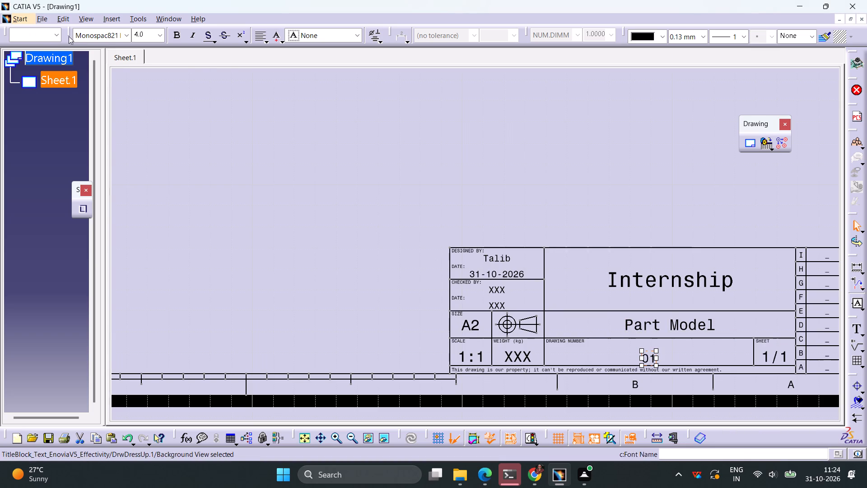
Return from the sheet background to the working views.
{"action": "left_click", "coordinate": [61, 19]}
{"action": "left_click", "coordinate": [115, 346]}
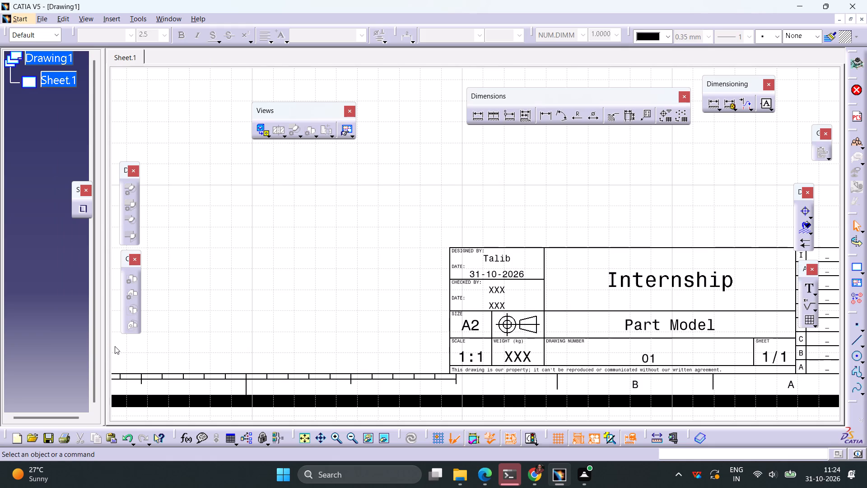
Create a front view from the front face of Part1 and place it in the lower-left area of the sheet.
{"action": "middle_click_drag", "start_coordinate": [320, 255], "coordinate": [336, 313], "text": "ctrl"}
{"action": "middle_click_drag", "start_coordinate": [332, 211], "coordinate": [392, 300]}
{"action": "left_click", "coordinate": [259, 132]}
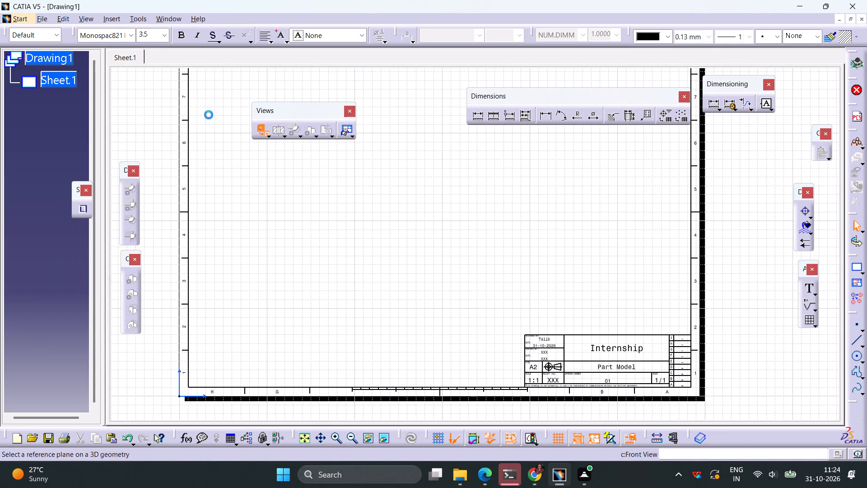
{"action": "left_click", "coordinate": [169, 18]}
{"action": "left_click", "coordinate": [205, 96]}
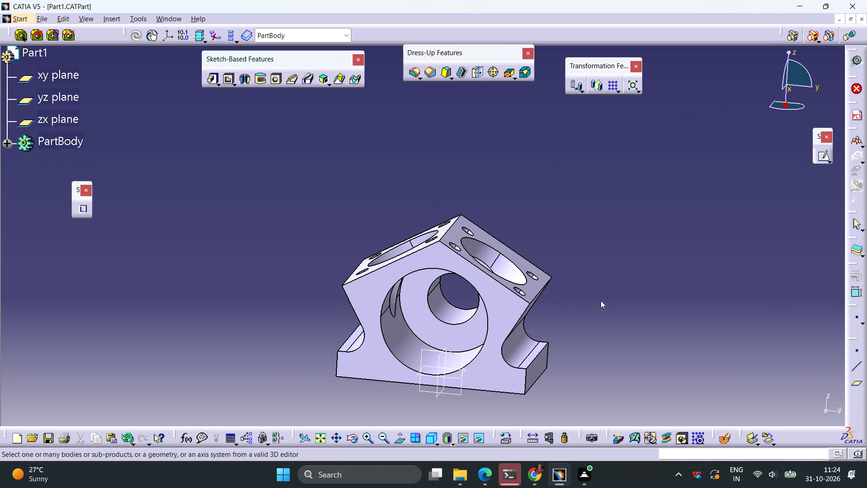
{"action": "left_click", "coordinate": [501, 319]}
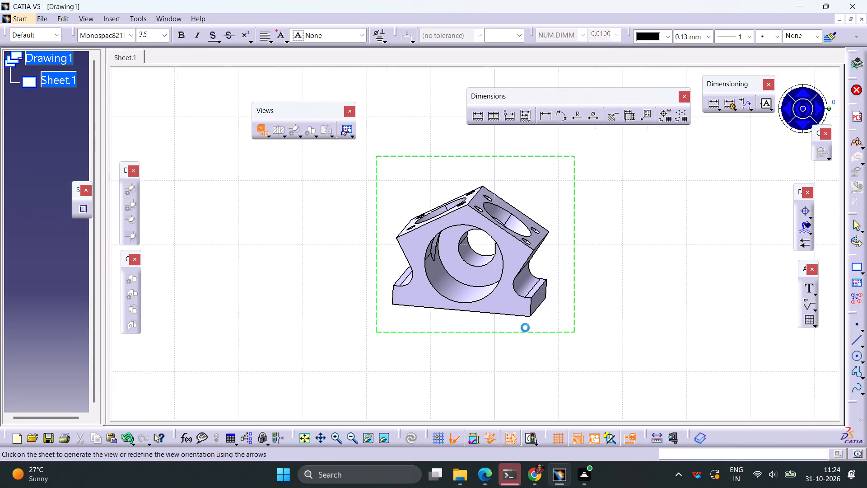
{"action": "middle_click_drag", "start_coordinate": [546, 318], "coordinate": [549, 376], "text": "ctrl"}
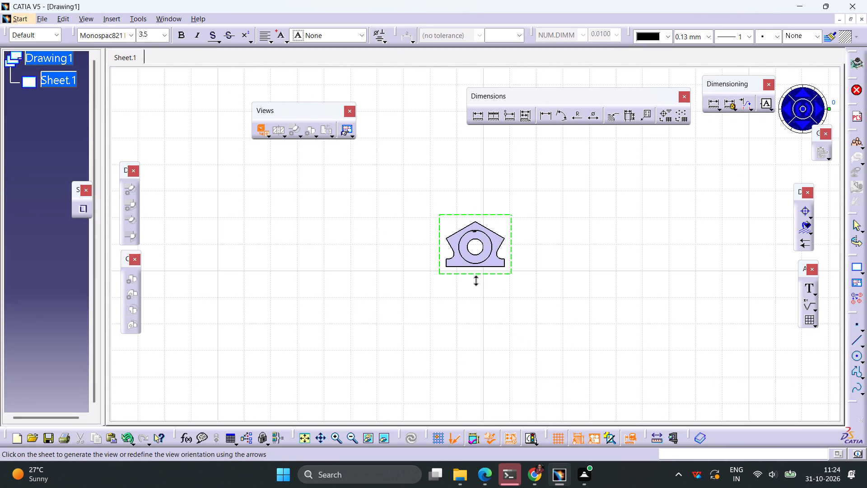
{"action": "left_click_drag", "start_coordinate": [465, 273], "coordinate": [345, 354]}
{"action": "middle_click_drag", "start_coordinate": [410, 332], "coordinate": [417, 368], "text": "ctrl"}
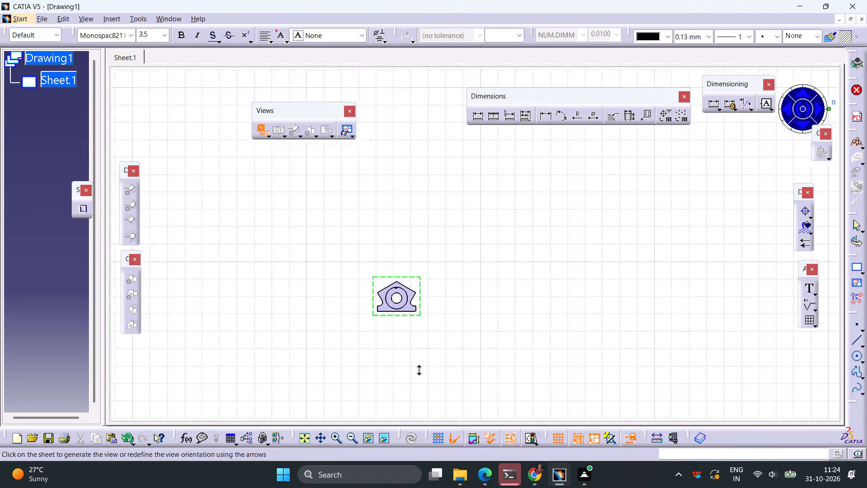
{"action": "middle_click_drag", "start_coordinate": [417, 368], "coordinate": [429, 419], "text": "ctrl"}
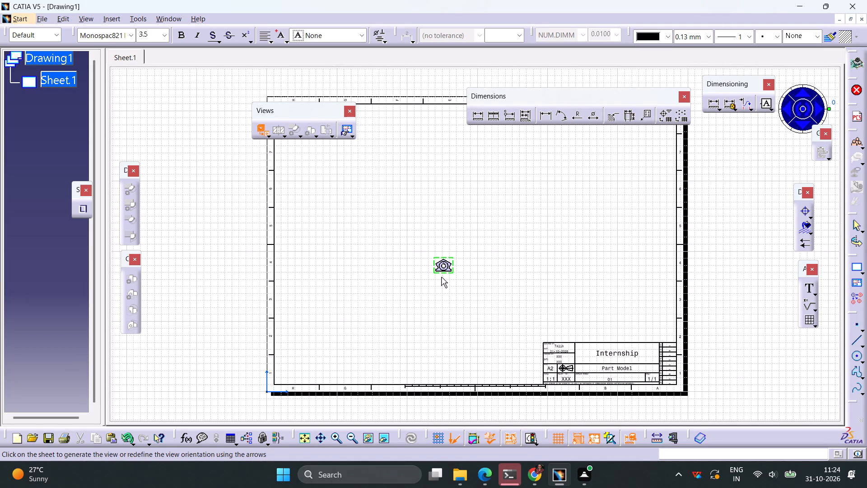
{"action": "left_click_drag", "start_coordinate": [445, 273], "coordinate": [344, 315]}
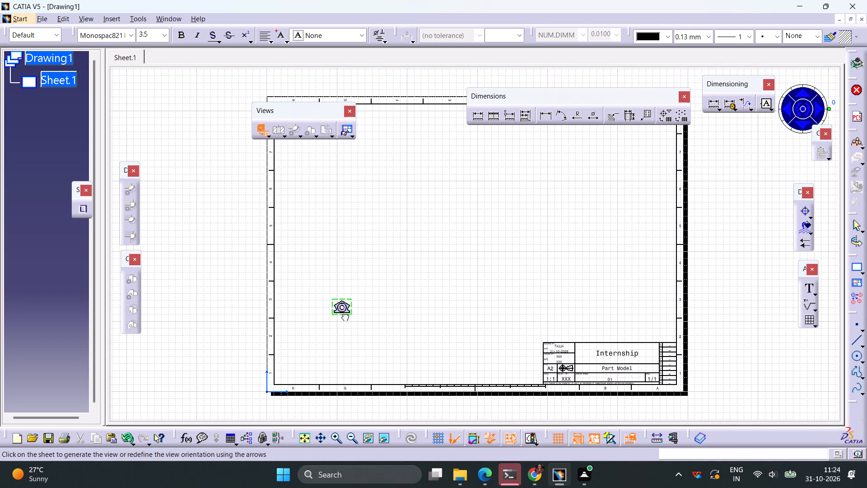
{"action": "left_click_drag", "start_coordinate": [344, 315], "coordinate": [345, 314]}
{"action": "left_click", "coordinate": [369, 318]}
Set the front view's scale to 2:1 and enable its hidden lines, center lines and axes.
{"action": "right_click", "coordinate": [370, 318]}
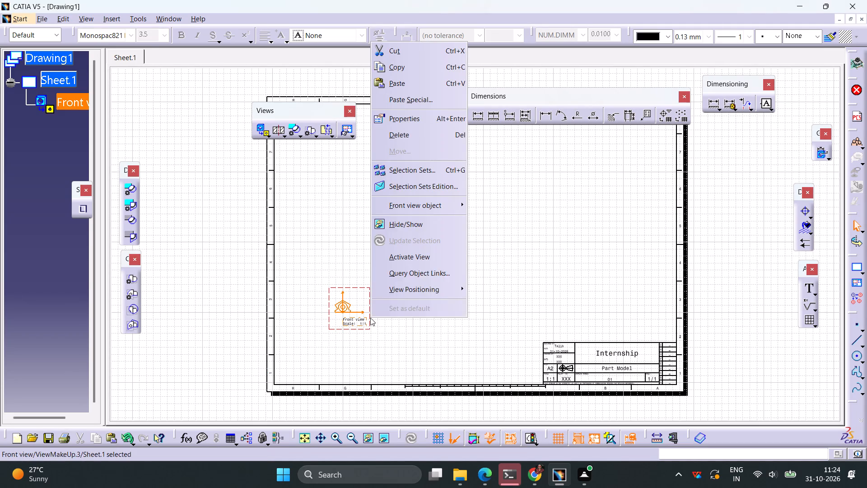
{"action": "left_click", "coordinate": [410, 124]}
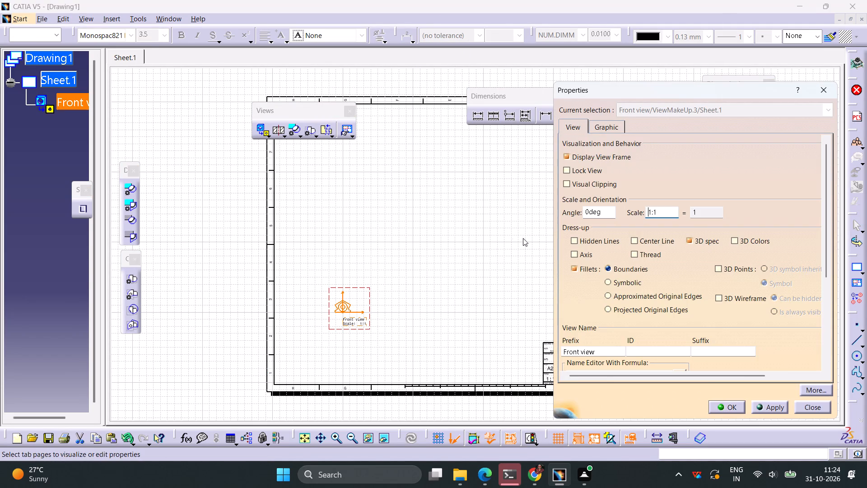
{"action": "key", "text": "Right"}
{"action": "key", "text": "BackSpace"}
{"action": "key", "text": "2"}
{"action": "left_click", "coordinate": [592, 245]}
{"action": "left_click", "coordinate": [639, 244]}
{"action": "left_click", "coordinate": [584, 258]}
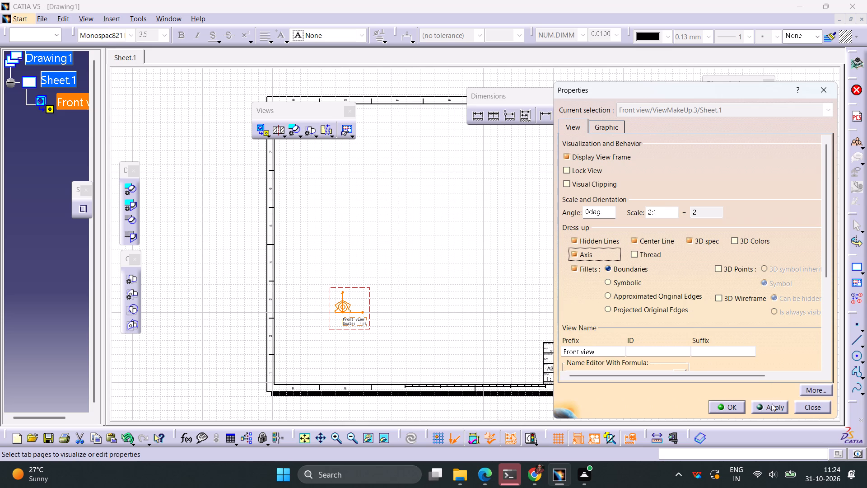
{"action": "left_click", "coordinate": [764, 408]}
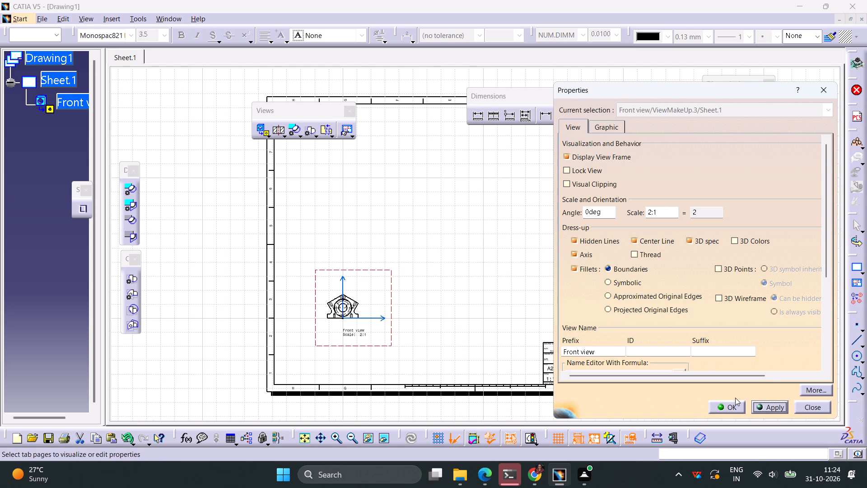
Set the front view's scale to 3:1.
{"action": "left_click", "coordinate": [648, 213]}
{"action": "key", "text": "Right"}
{"action": "key", "text": "BackSpace"}
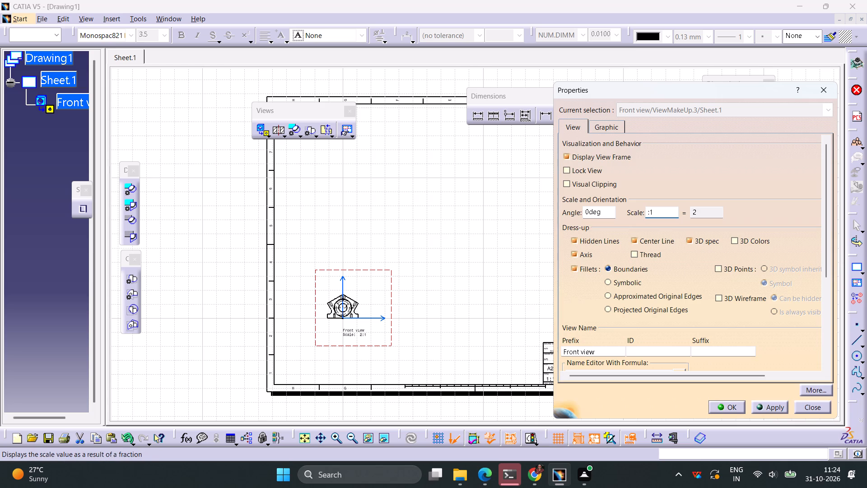
{"action": "key", "text": "3"}
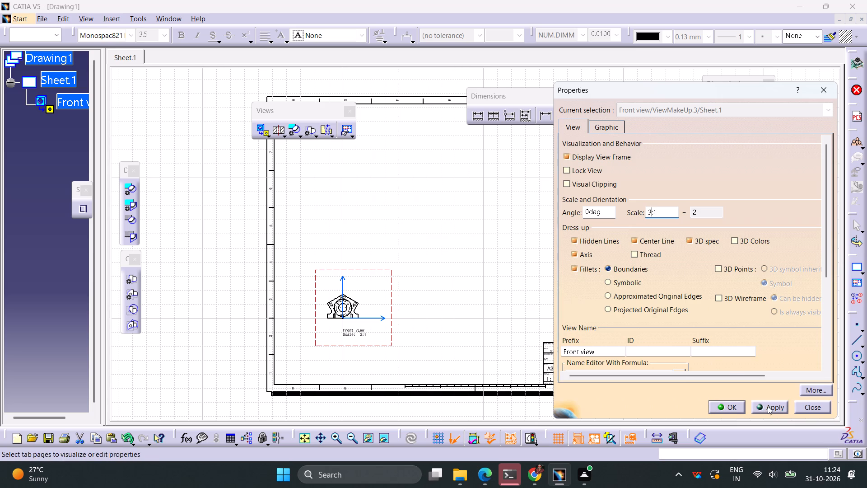
{"action": "left_click", "coordinate": [768, 404]}
{"action": "left_click", "coordinate": [730, 406]}
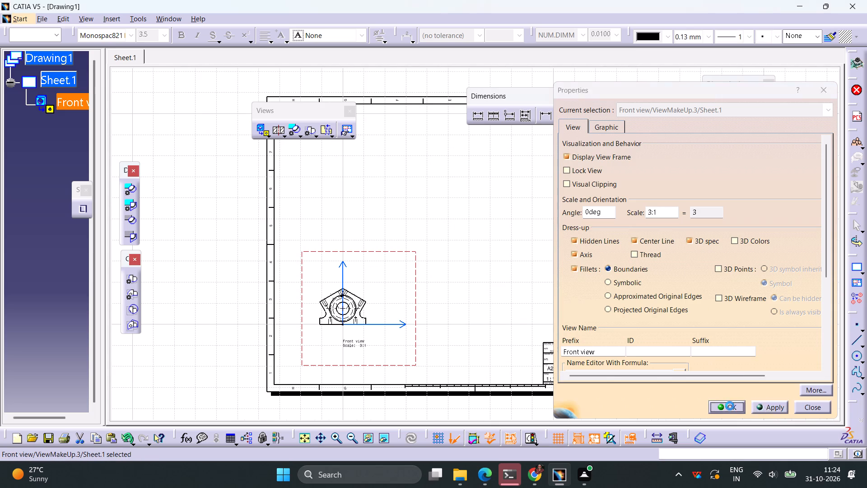
{"action": "left_click", "coordinate": [476, 316]}
Examine the front view's hidden lines and center lines up close and its placement on the sheet.
{"action": "middle_click_drag", "start_coordinate": [457, 328], "coordinate": [461, 265], "text": "ctrl"}
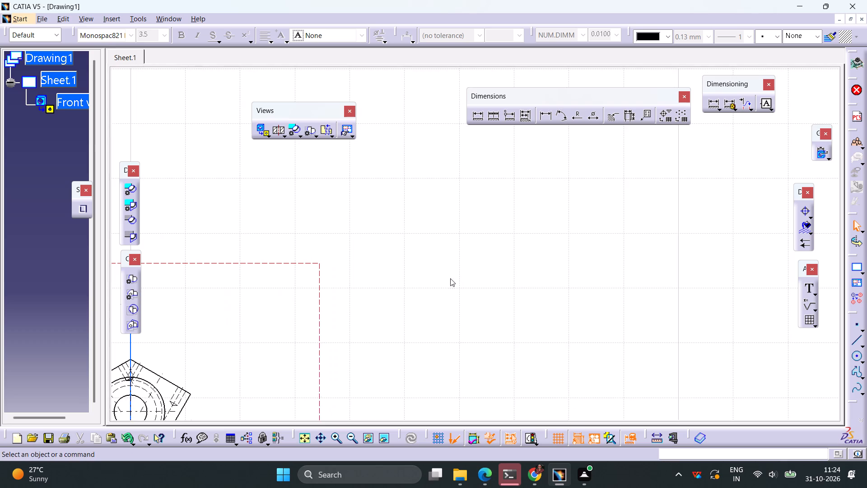
{"action": "middle_click_drag", "start_coordinate": [417, 329], "coordinate": [602, 231]}
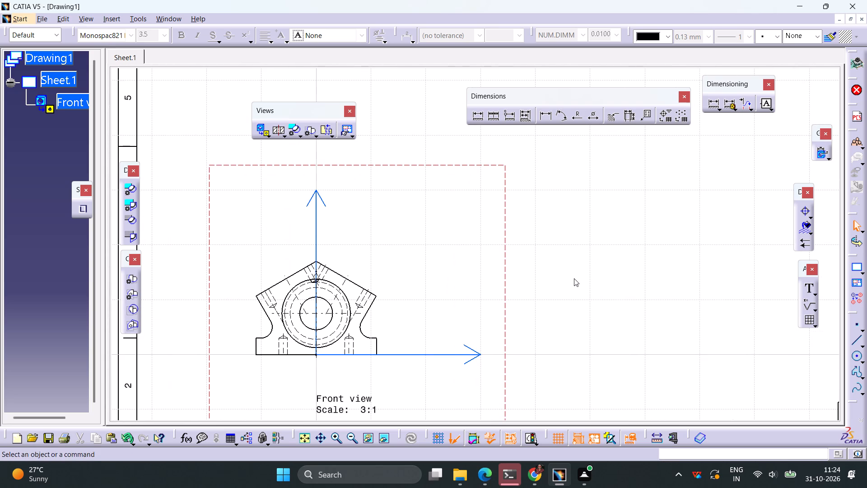
{"action": "middle_click_drag", "start_coordinate": [522, 286], "coordinate": [531, 245], "text": "ctrl"}
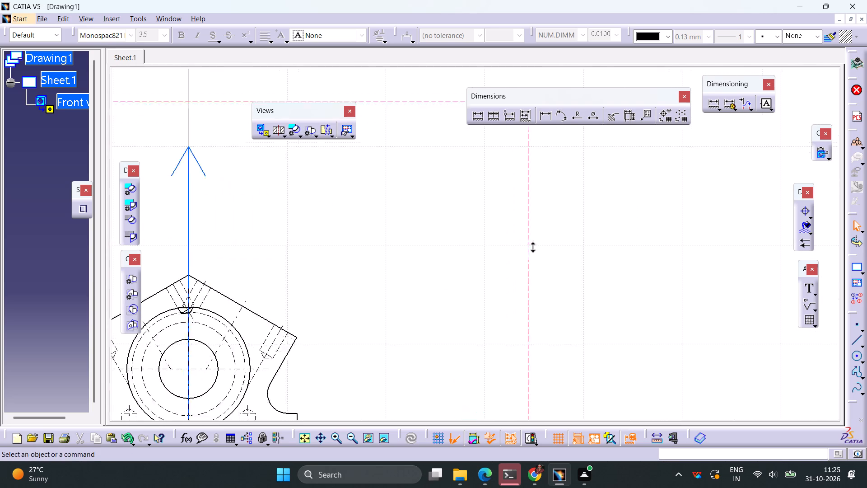
{"action": "middle_click_drag", "start_coordinate": [531, 245], "coordinate": [539, 234], "text": "ctrl"}
{"action": "middle_click_drag", "start_coordinate": [498, 264], "coordinate": [632, 191]}
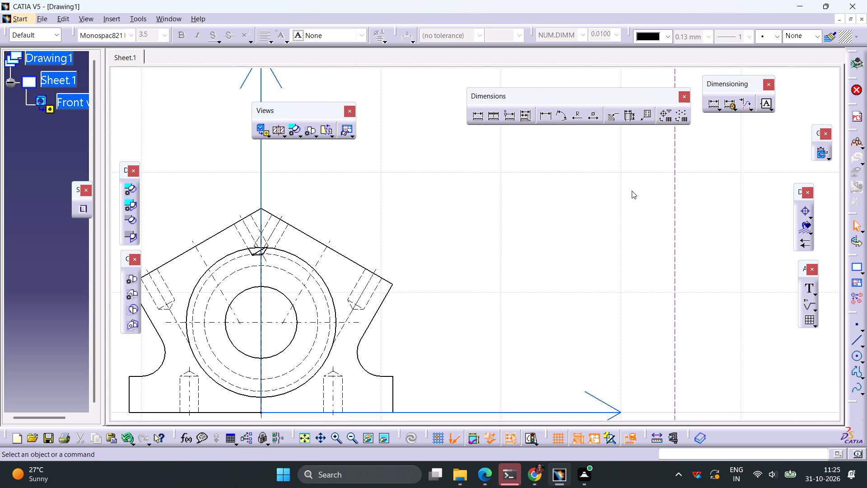
{"action": "middle_click_drag", "start_coordinate": [625, 193], "coordinate": [621, 222], "text": "ctrl"}
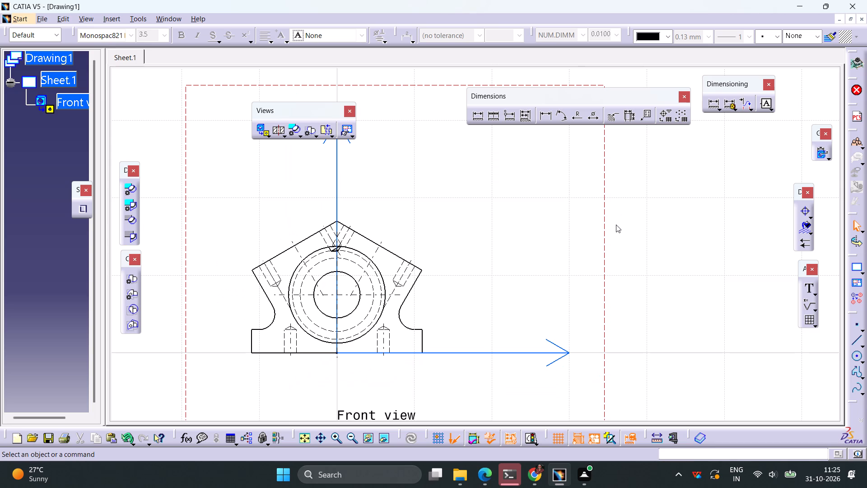
{"action": "middle_click_drag", "start_coordinate": [551, 227], "coordinate": [550, 263], "text": "ctrl"}
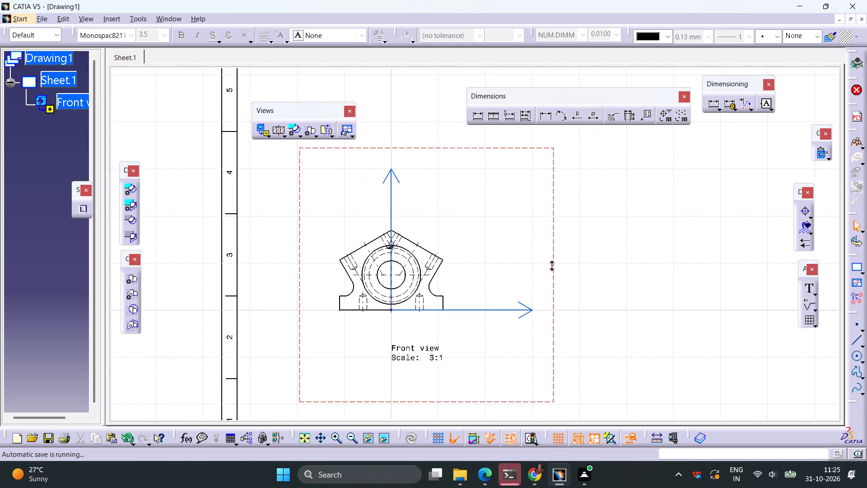
{"action": "middle_click_drag", "start_coordinate": [550, 263], "coordinate": [549, 303], "text": "ctrl"}
{"action": "middle_click_drag", "start_coordinate": [551, 253], "coordinate": [555, 282], "text": "ctrl"}
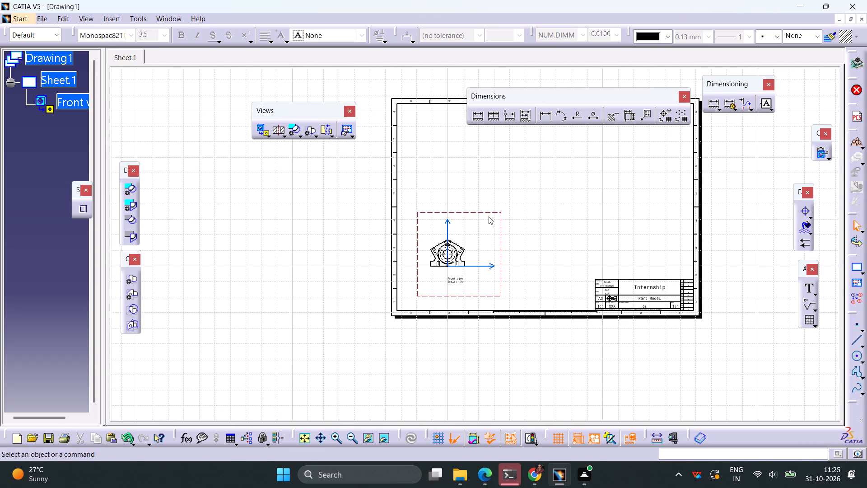
Move the front view slightly higher on the sheet.
{"action": "left_click_drag", "start_coordinate": [481, 213], "coordinate": [479, 203]}
Project a right view beside the front view and a top view above it.
{"action": "left_click", "coordinate": [269, 137]}
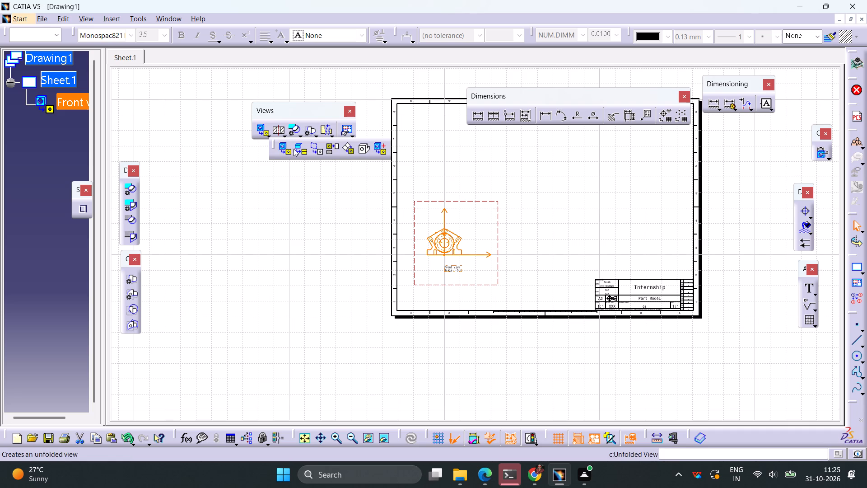
{"action": "left_click", "coordinate": [331, 149]}
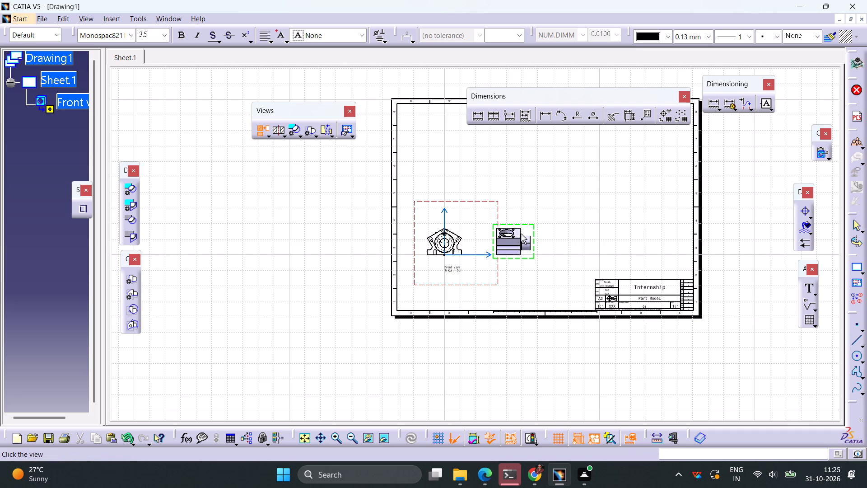
{"action": "left_click", "coordinate": [544, 233]}
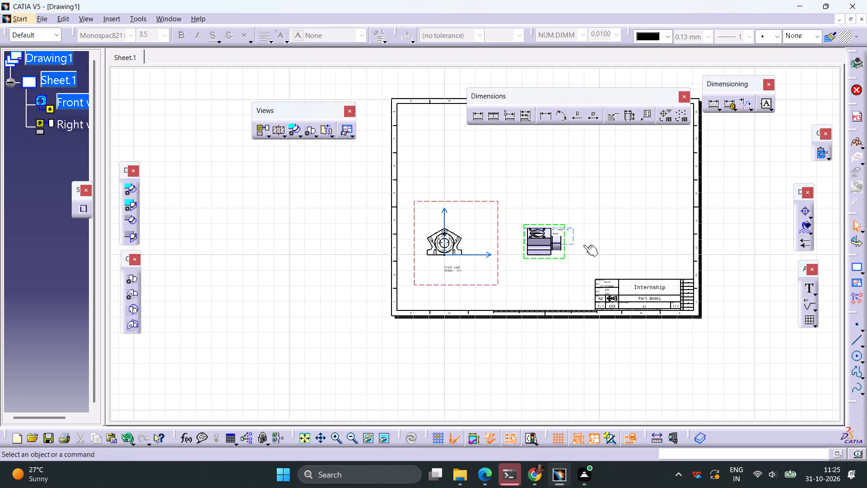
{"action": "left_click", "coordinate": [262, 131]}
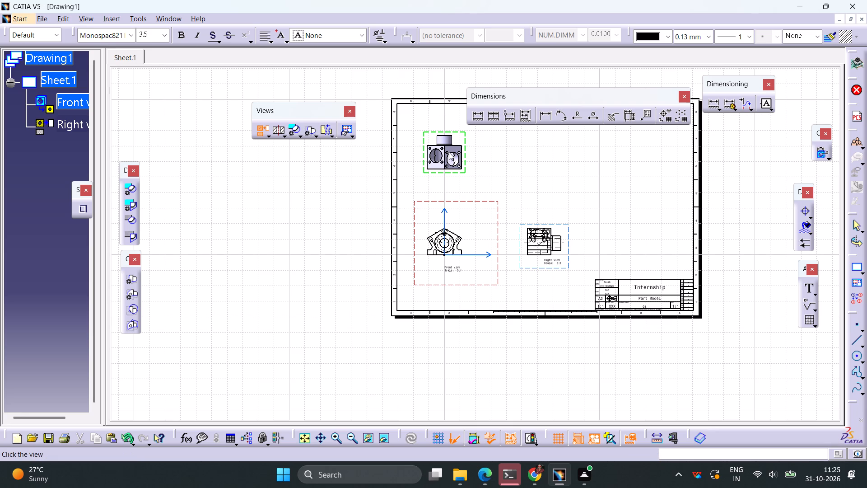
{"action": "left_click", "coordinate": [449, 152]}
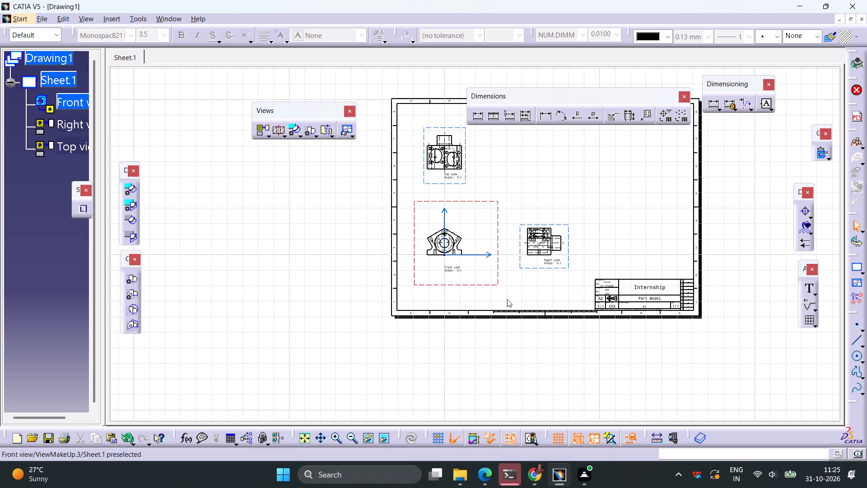
Create an offset section view along the front view's right sloping top edge, starting at the apex, and place it above the right view.
{"action": "middle_click_drag", "start_coordinate": [461, 218], "coordinate": [472, 170], "text": "ctrl"}
{"action": "middle_click_drag", "start_coordinate": [476, 167], "coordinate": [473, 332]}
{"action": "middle_click_drag", "start_coordinate": [466, 296], "coordinate": [461, 221], "text": "ctrl"}
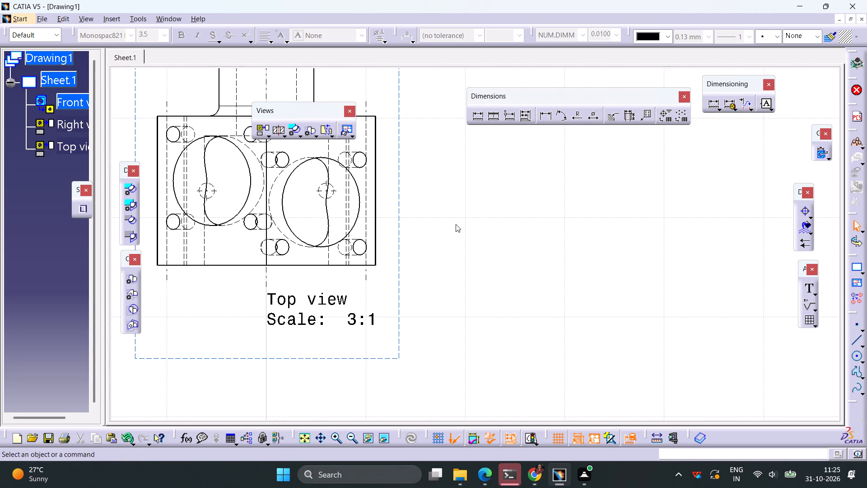
{"action": "middle_click_drag", "start_coordinate": [458, 224], "coordinate": [458, 289], "text": "ctrl"}
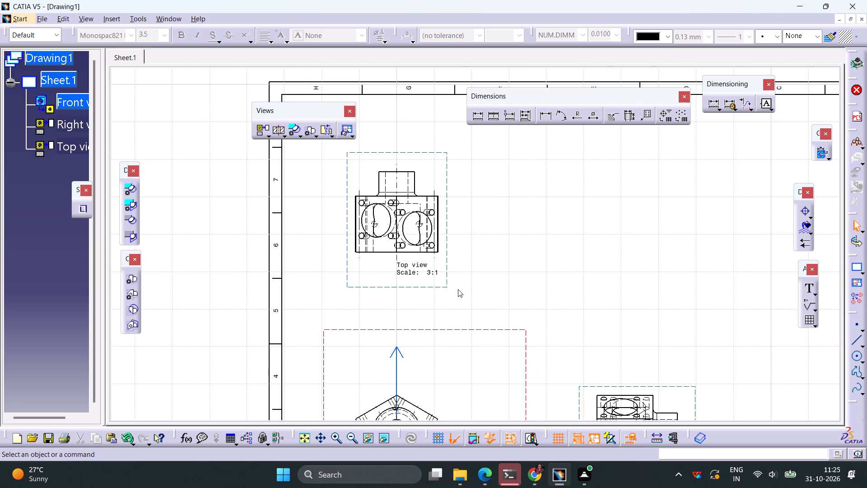
{"action": "middle_click_drag", "start_coordinate": [458, 289], "coordinate": [458, 307], "text": "ctrl"}
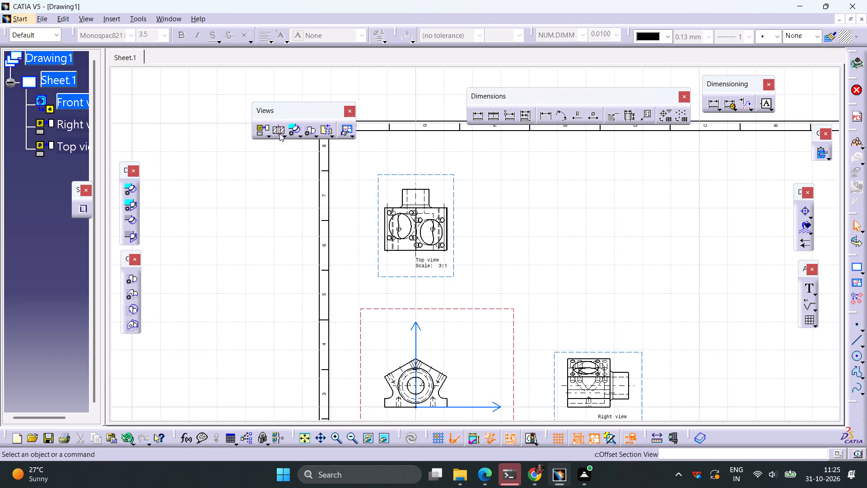
{"action": "left_click", "coordinate": [280, 133]}
{"action": "middle_click_drag", "start_coordinate": [434, 293], "coordinate": [437, 198]}
{"action": "middle_click_drag", "start_coordinate": [484, 296], "coordinate": [475, 218], "text": "ctrl"}
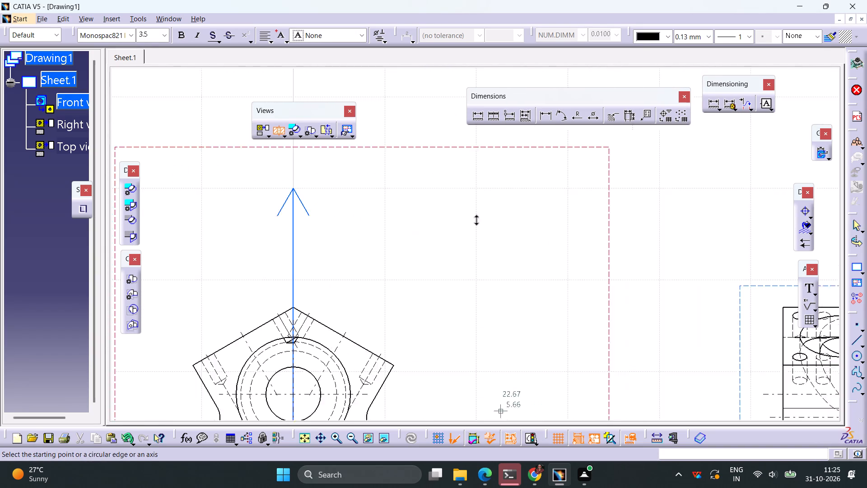
{"action": "middle_click_drag", "start_coordinate": [475, 218], "coordinate": [475, 216], "text": "ctrl"}
{"action": "middle_click_drag", "start_coordinate": [450, 284], "coordinate": [504, 206]}
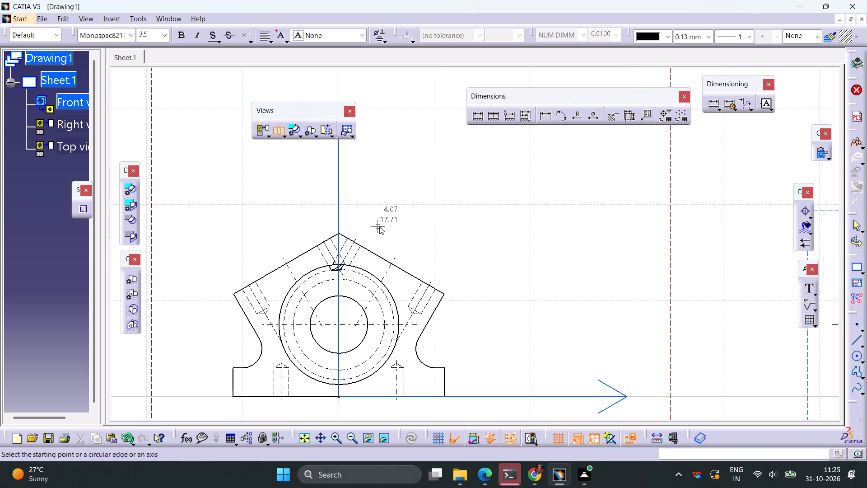
{"action": "left_click", "coordinate": [341, 232]}
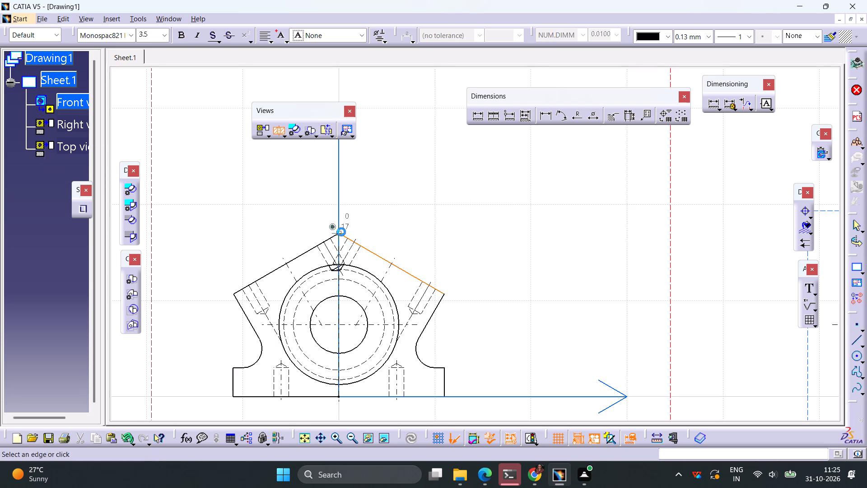
{"action": "double_click", "coordinate": [476, 312]}
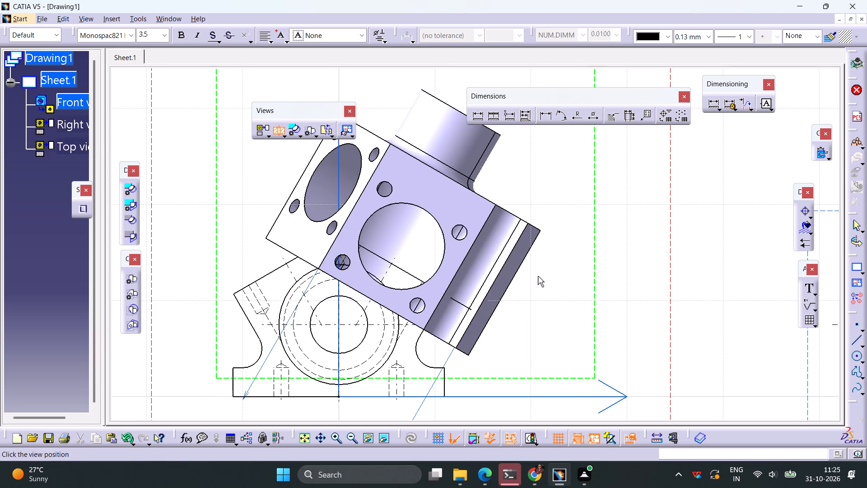
{"action": "middle_click_drag", "start_coordinate": [538, 276], "coordinate": [514, 323], "text": "ctrl"}
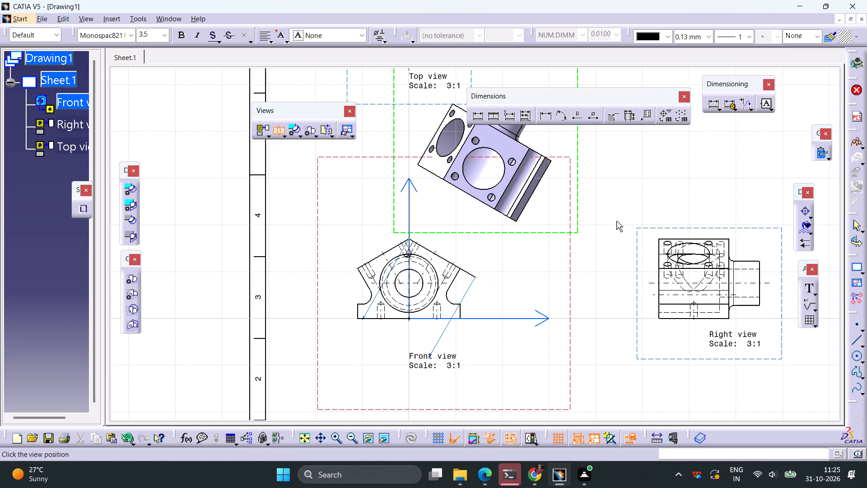
{"action": "middle_click_drag", "start_coordinate": [616, 221], "coordinate": [501, 352]}
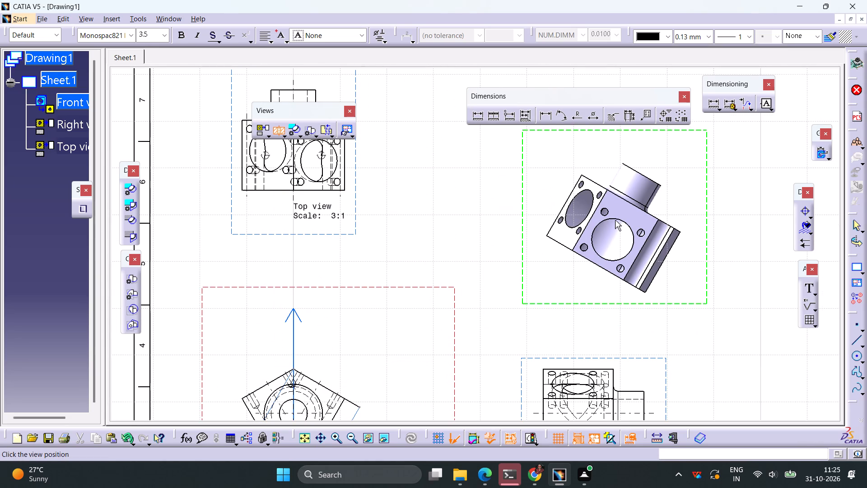
{"action": "left_click", "coordinate": [615, 220]}
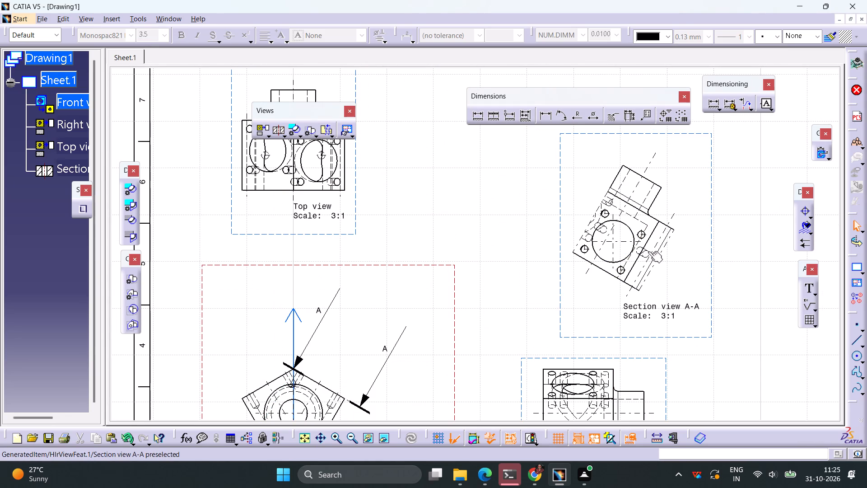
Move the section view up and closer to the top view so it sits beside it on the sheet.
{"action": "middle_click_drag", "start_coordinate": [648, 251], "coordinate": [639, 283], "text": "ctrl"}
{"action": "middle_click_drag", "start_coordinate": [639, 283], "coordinate": [569, 283]}
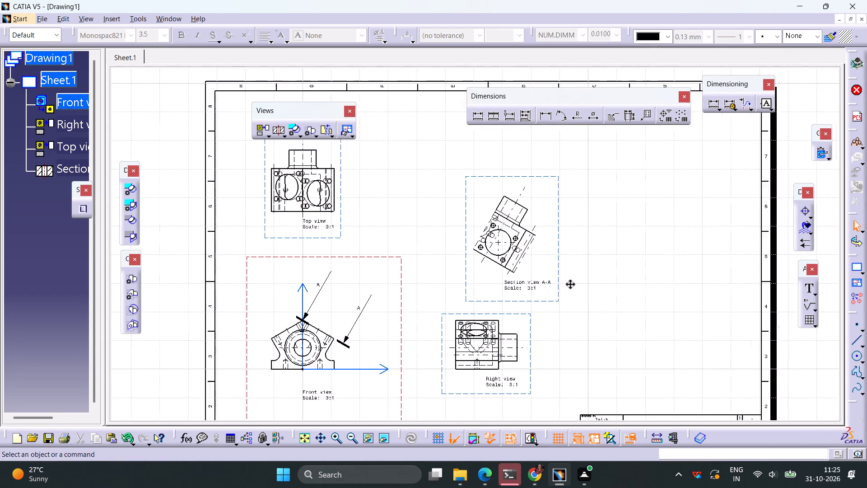
{"action": "middle_click_drag", "start_coordinate": [569, 283], "coordinate": [554, 283]}
{"action": "middle_click_drag", "start_coordinate": [553, 284], "coordinate": [604, 196], "text": "ctrl"}
{"action": "scroll", "coordinate": [566, 240], "scroll_direction": "up", "scroll_amount": 1, "text": "ctrl"}
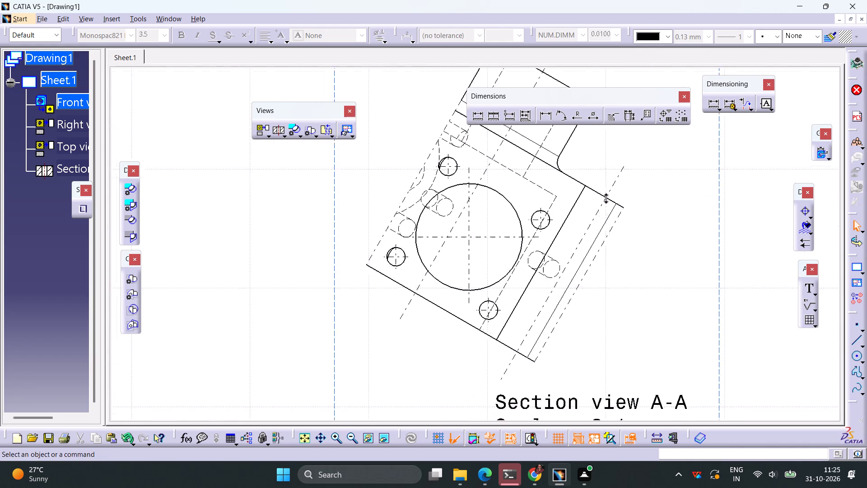
{"action": "middle_click_drag", "start_coordinate": [604, 196], "coordinate": [608, 237], "text": "ctrl"}
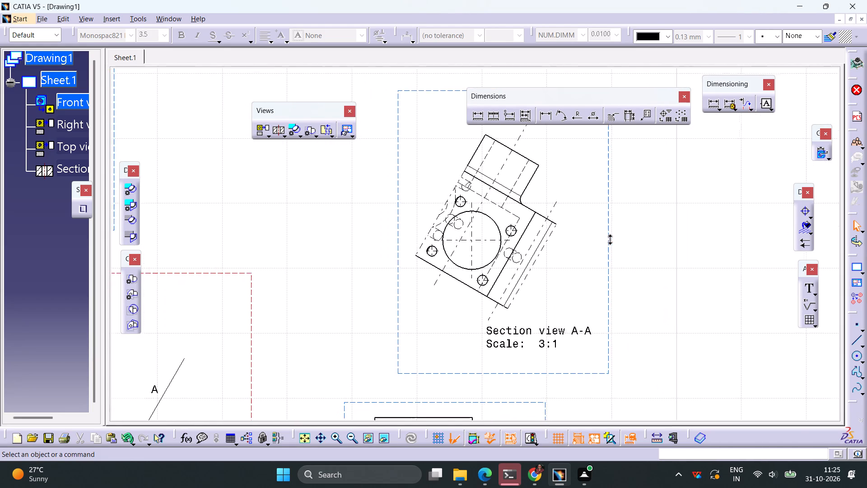
{"action": "middle_click_drag", "start_coordinate": [608, 237], "coordinate": [608, 249], "text": "ctrl"}
{"action": "middle_click_drag", "start_coordinate": [608, 249], "coordinate": [606, 299], "text": "ctrl"}
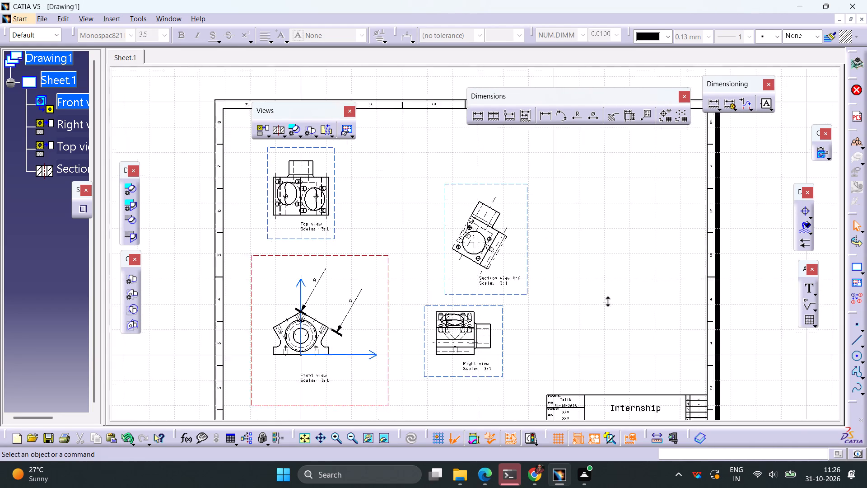
{"action": "middle_click_drag", "start_coordinate": [606, 299], "coordinate": [606, 303], "text": "ctrl"}
{"action": "left_click_drag", "start_coordinate": [448, 225], "coordinate": [447, 225]}
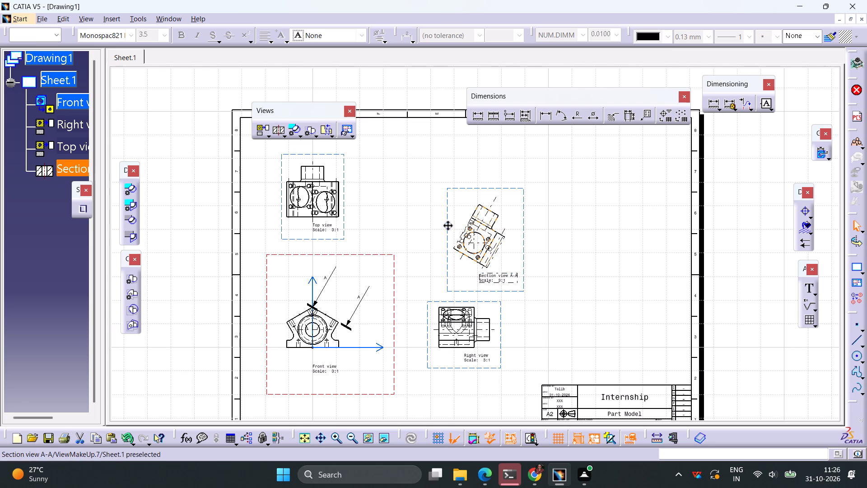
{"action": "left_click_drag", "start_coordinate": [447, 225], "coordinate": [392, 165]}
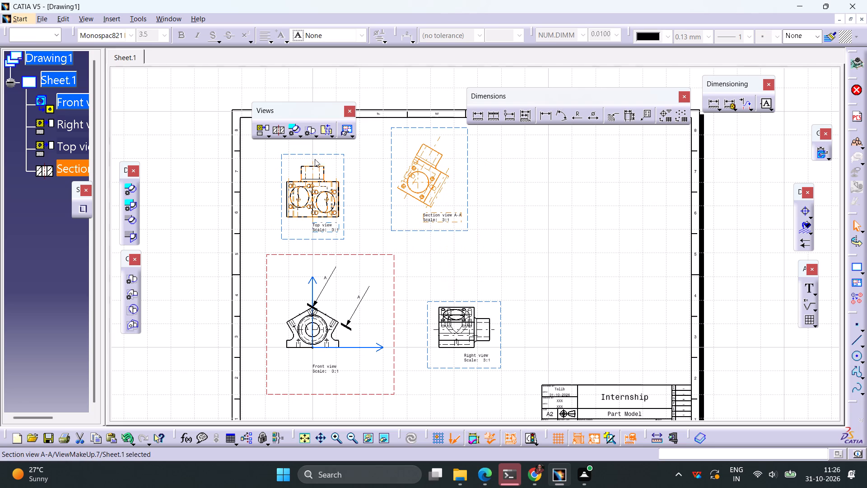
Create an auxiliary view from a reference line along the front view's left sloping edge, placing it outside the sheet's left border.
{"action": "left_click", "coordinate": [284, 134]}
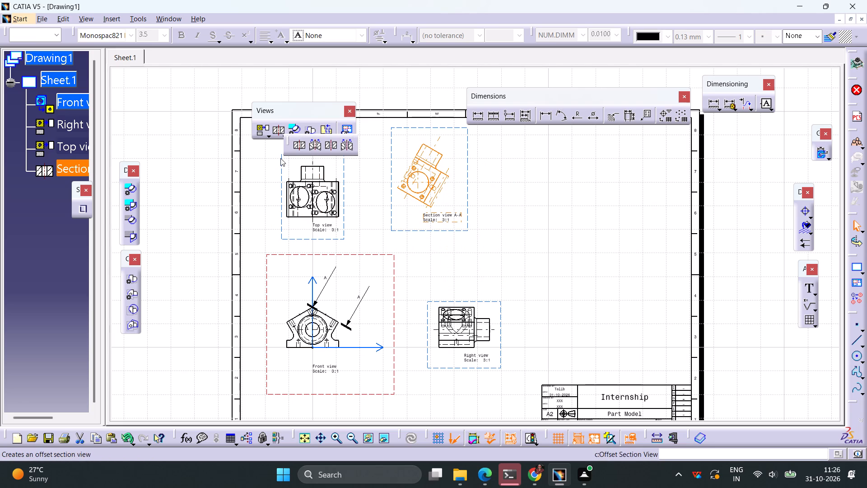
{"action": "left_click", "coordinate": [258, 160]}
{"action": "left_click", "coordinate": [266, 137]}
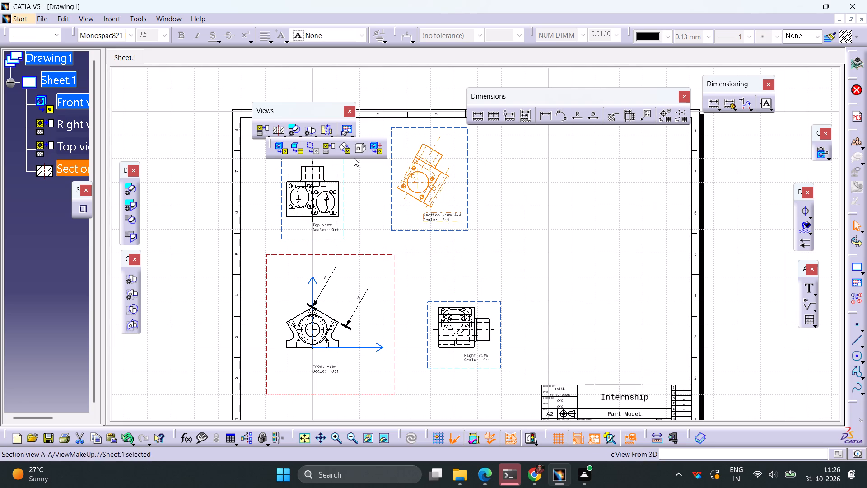
{"action": "left_click", "coordinate": [345, 149]}
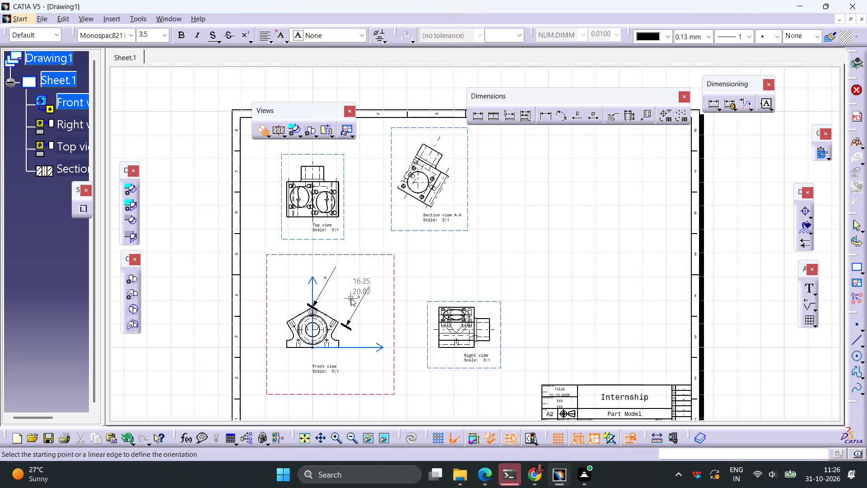
{"action": "middle_click_drag", "start_coordinate": [351, 298], "coordinate": [352, 262], "text": "ctrl"}
{"action": "middle_click_drag", "start_coordinate": [347, 331], "coordinate": [538, 209]}
{"action": "middle_click_drag", "start_coordinate": [499, 258], "coordinate": [527, 205], "text": "ctrl"}
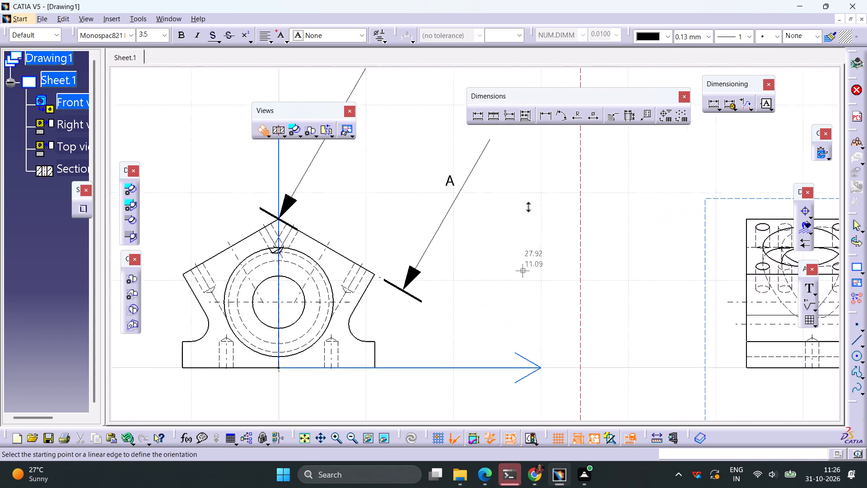
{"action": "middle_click_drag", "start_coordinate": [527, 205], "coordinate": [527, 204], "text": "ctrl"}
{"action": "middle_click_drag", "start_coordinate": [354, 234], "coordinate": [529, 245]}
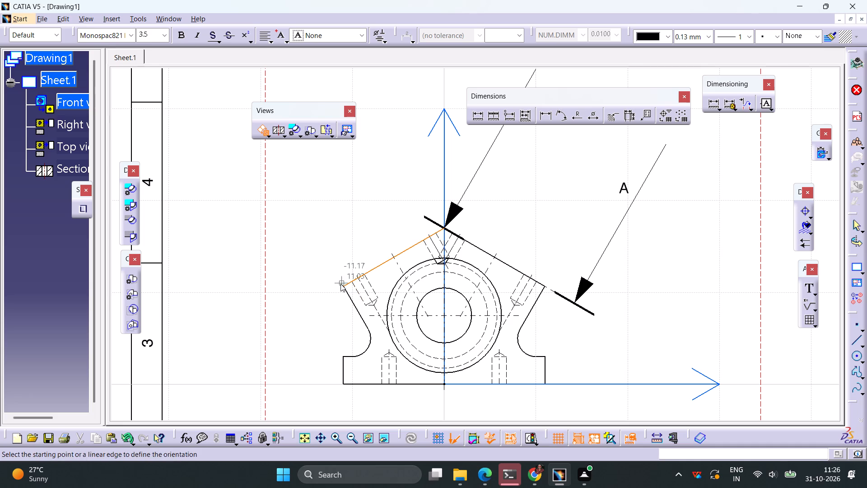
{"action": "left_click", "coordinate": [339, 289]}
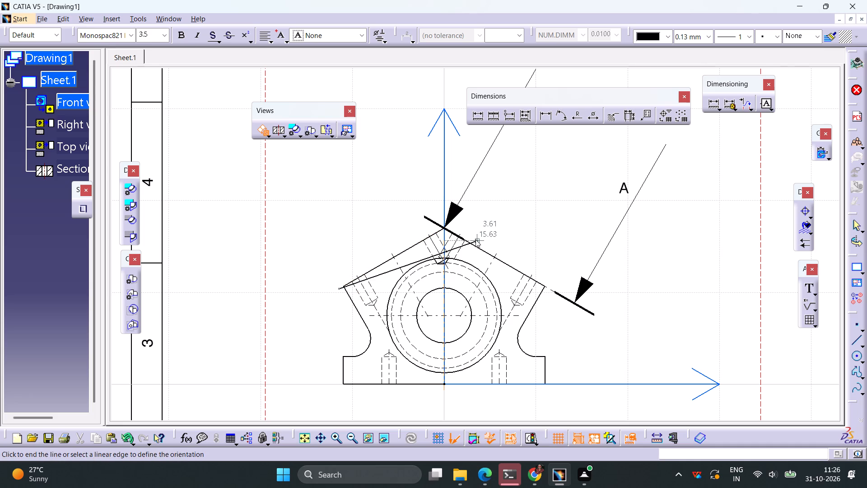
{"action": "double_click", "coordinate": [483, 204]}
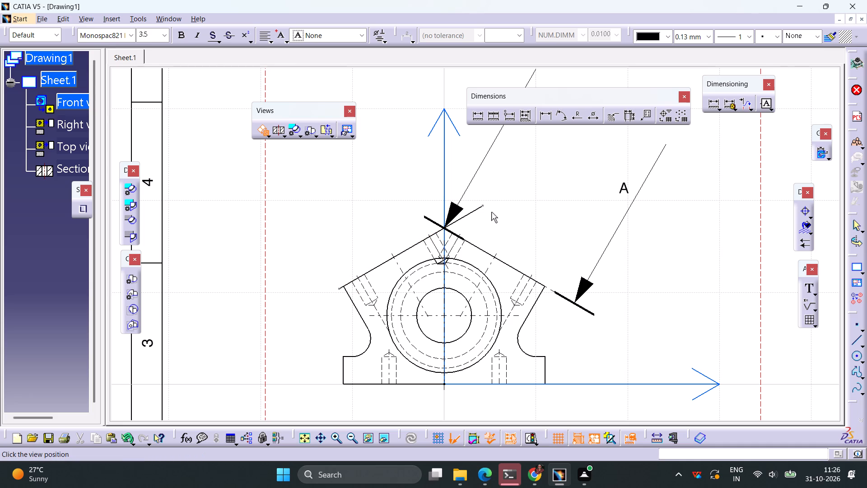
{"action": "middle_click_drag", "start_coordinate": [500, 220], "coordinate": [505, 299], "text": "ctrl"}
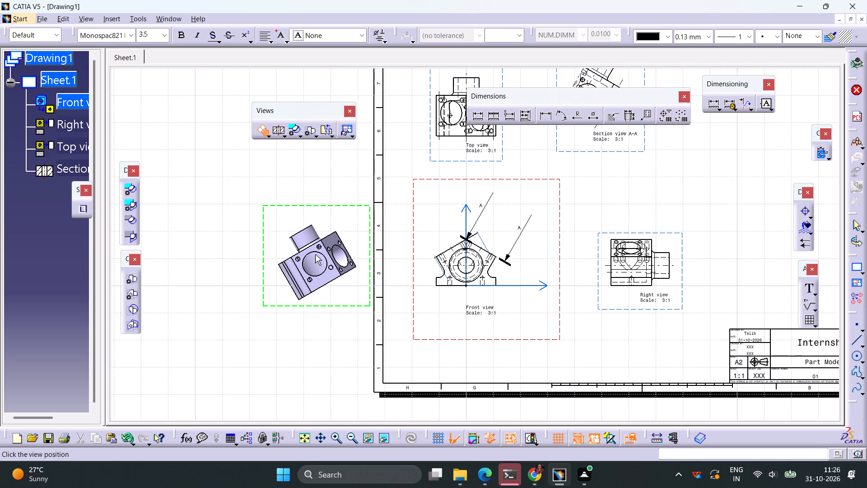
{"action": "left_click", "coordinate": [315, 254]}
Move the auxiliary view inside the sheet border, beside the section view in the top row.
{"action": "middle_click_drag", "start_coordinate": [356, 297], "coordinate": [356, 285], "text": "ctrl"}
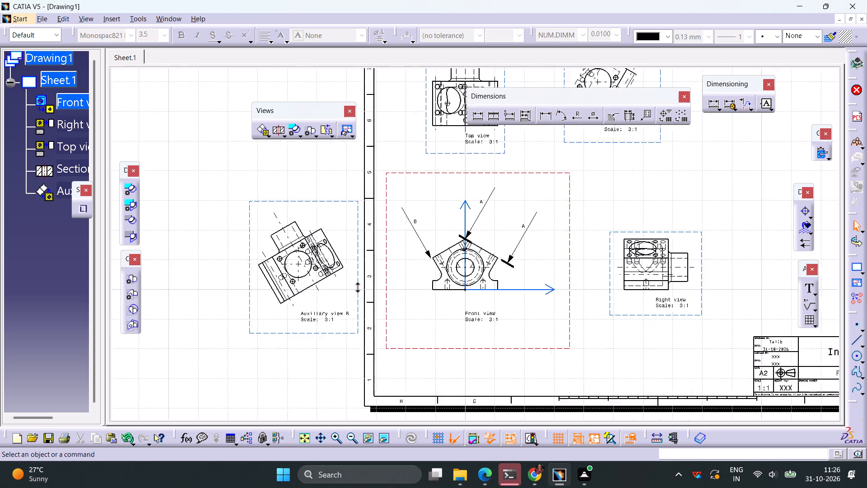
{"action": "middle_click_drag", "start_coordinate": [356, 285], "coordinate": [354, 229], "text": "ctrl"}
{"action": "middle_click_drag", "start_coordinate": [351, 232], "coordinate": [350, 296], "text": "ctrl"}
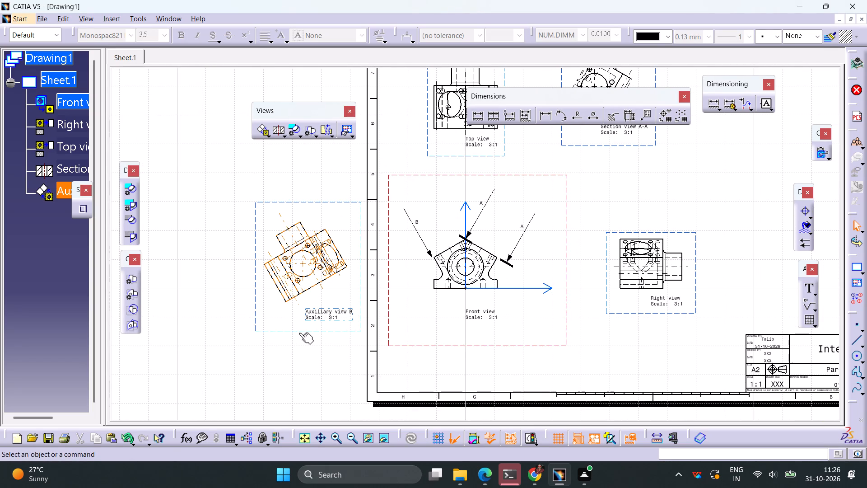
{"action": "left_click_drag", "start_coordinate": [299, 333], "coordinate": [660, 239]}
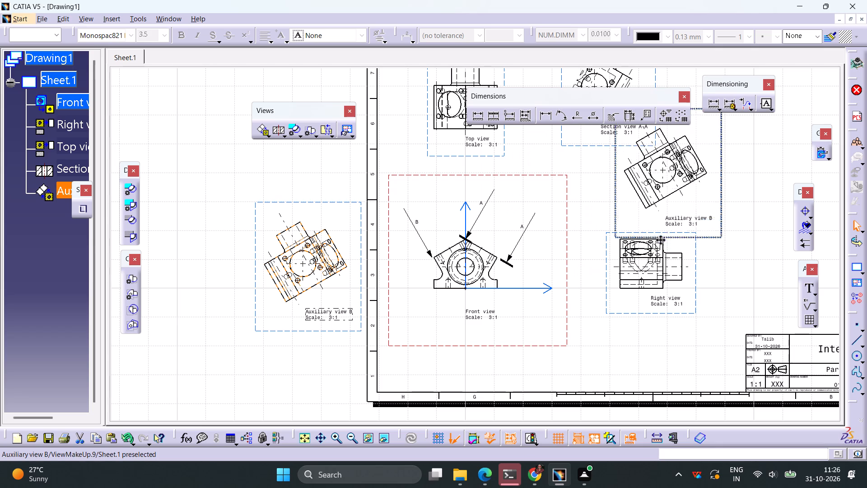
{"action": "left_click_drag", "start_coordinate": [660, 239], "coordinate": [722, 205]}
{"action": "middle_click_drag", "start_coordinate": [719, 214], "coordinate": [585, 378]}
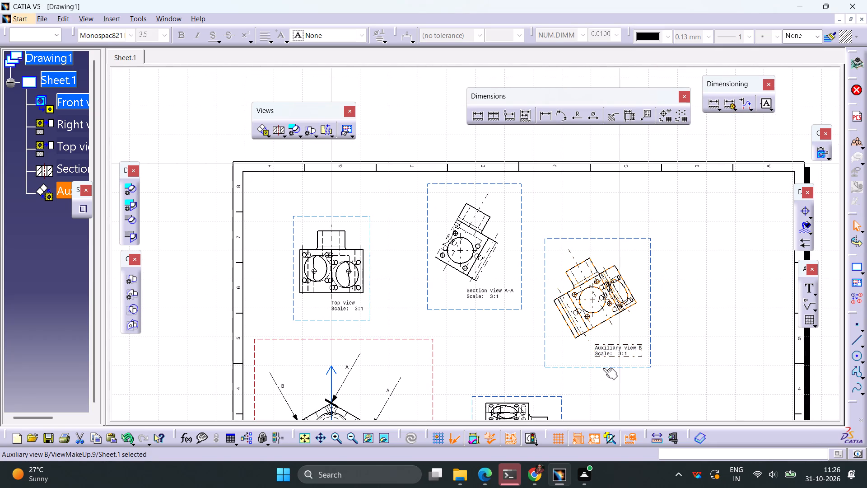
{"action": "left_click_drag", "start_coordinate": [603, 368], "coordinate": [622, 338]}
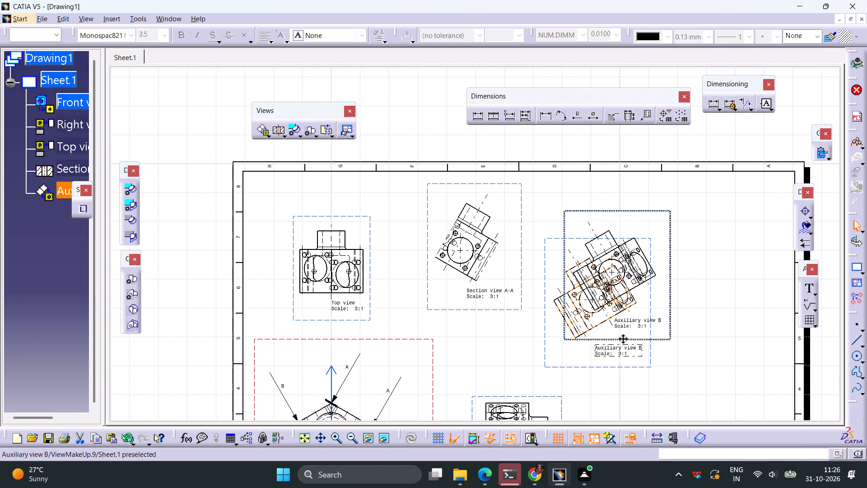
{"action": "left_click_drag", "start_coordinate": [622, 338], "coordinate": [621, 307]}
{"action": "left_click", "coordinate": [669, 326]}
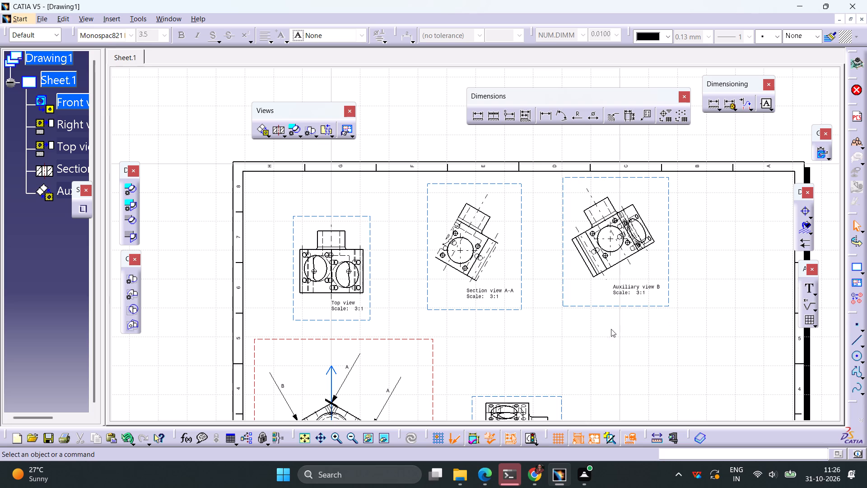
Delete the projecting boss's end edge, its left side edge and the thin line at its base from section view A-A.
{"action": "middle_click_drag", "start_coordinate": [550, 337], "coordinate": [553, 241], "text": "ctrl"}
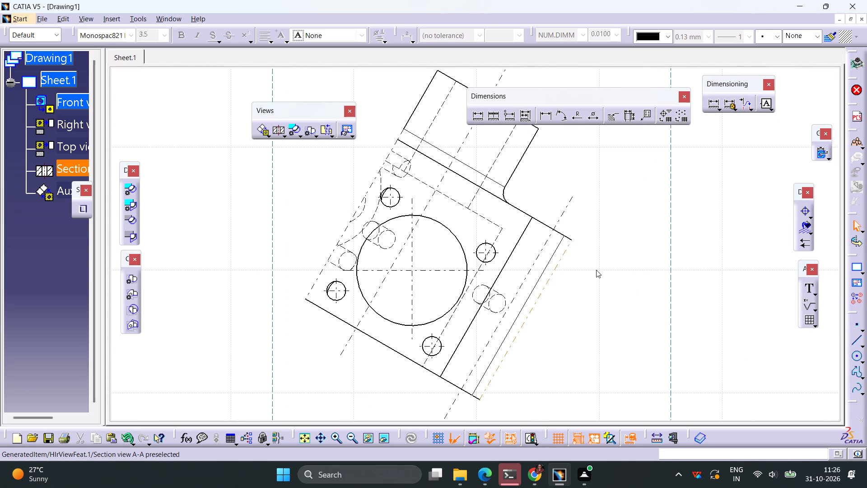
{"action": "middle_click_drag", "start_coordinate": [566, 251], "coordinate": [564, 313], "text": "ctrl"}
{"action": "middle_click_drag", "start_coordinate": [568, 286], "coordinate": [560, 321]}
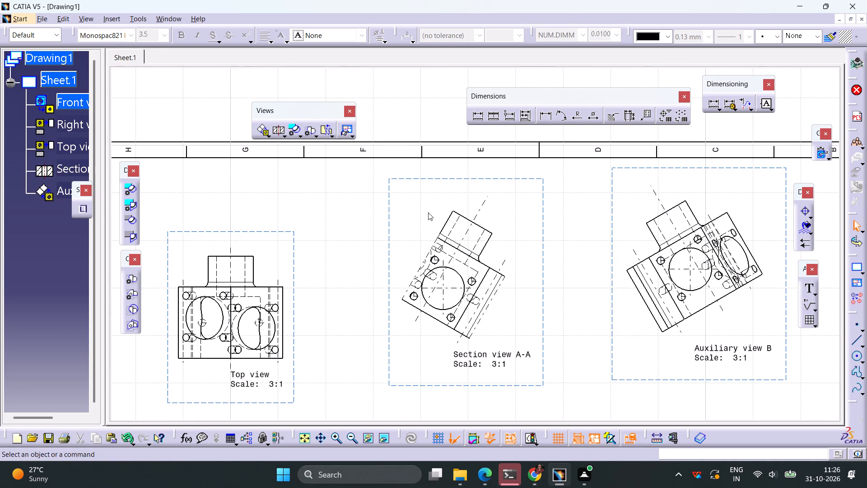
{"action": "left_click_drag", "start_coordinate": [436, 195], "coordinate": [513, 251]}
{"action": "left_click_drag", "start_coordinate": [513, 251], "coordinate": [516, 250]}
{"action": "key", "text": "Delete"}
{"action": "middle_click_drag", "start_coordinate": [494, 275], "coordinate": [505, 197], "text": "ctrl"}
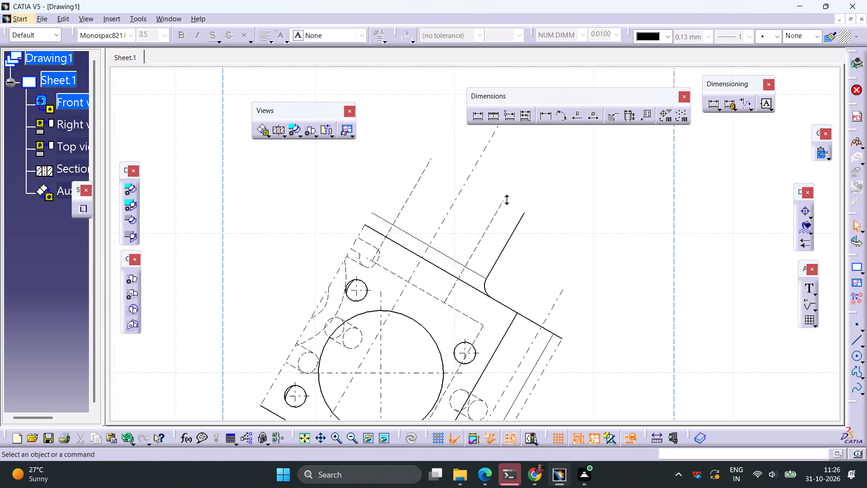
{"action": "middle_click_drag", "start_coordinate": [505, 197], "coordinate": [509, 189], "text": "ctrl"}
{"action": "left_click", "coordinate": [381, 228]}
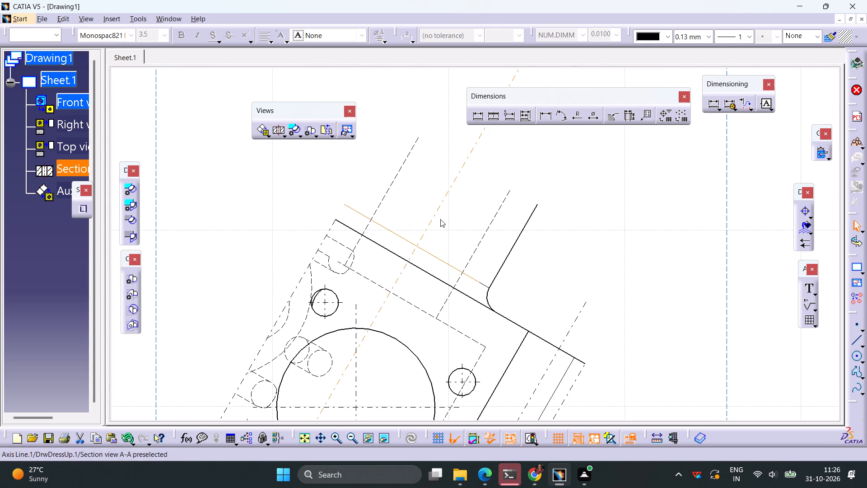
{"action": "key", "text": "Delete"}
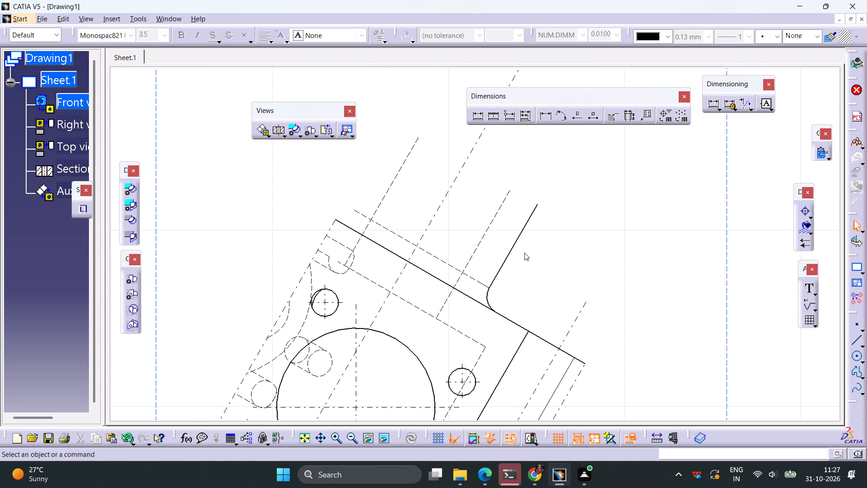
Delete the boss's remaining side edge, its fillet arc and the short outer edges beside the square face in section view A-A.
{"action": "left_click", "coordinate": [521, 230]}
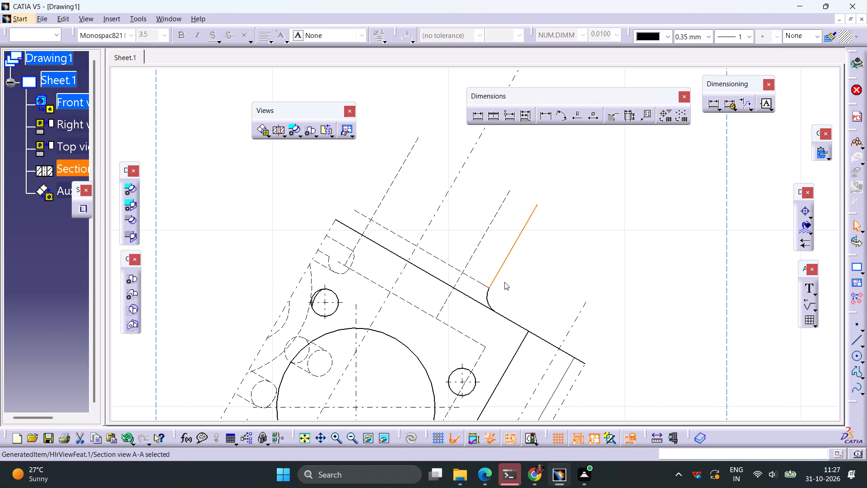
{"action": "left_click", "coordinate": [487, 299], "text": "ctrl"}
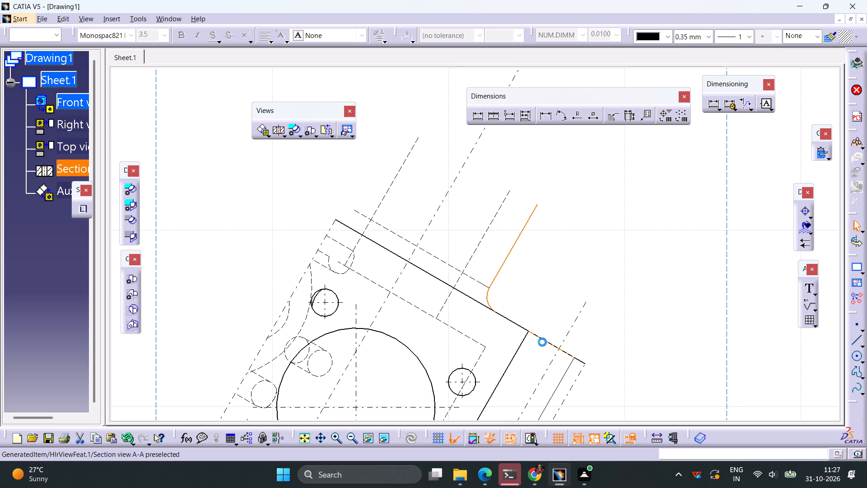
{"action": "left_click", "coordinate": [542, 342], "text": "ctrl"}
{"action": "key", "text": "Delete"}
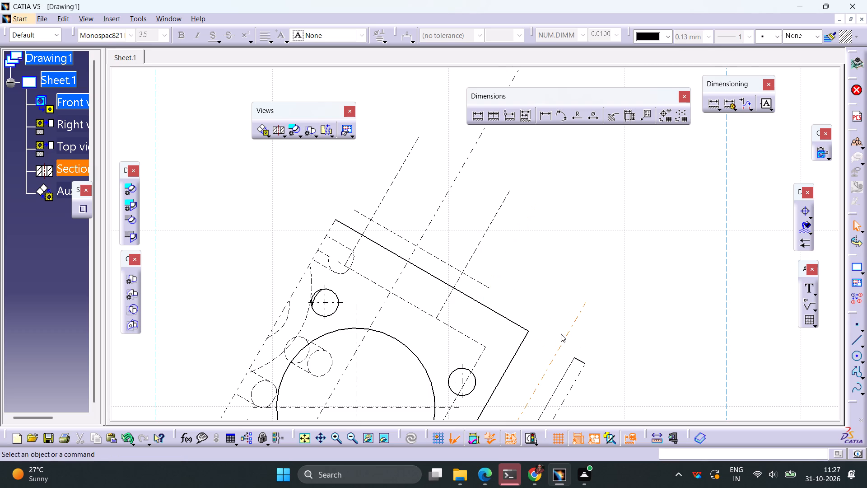
{"action": "left_click", "coordinate": [581, 363]}
{"action": "key", "text": "Delete"}
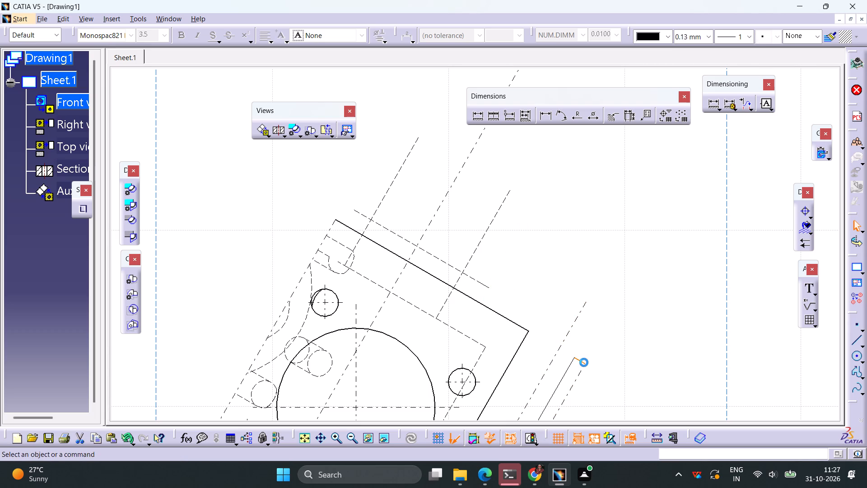
Turn off hidden lines, centre lines and axes in the properties of section view A-A.
{"action": "middle_click_drag", "start_coordinate": [565, 318], "coordinate": [559, 342], "text": "ctrl"}
{"action": "middle_click_drag", "start_coordinate": [569, 355], "coordinate": [570, 352]}
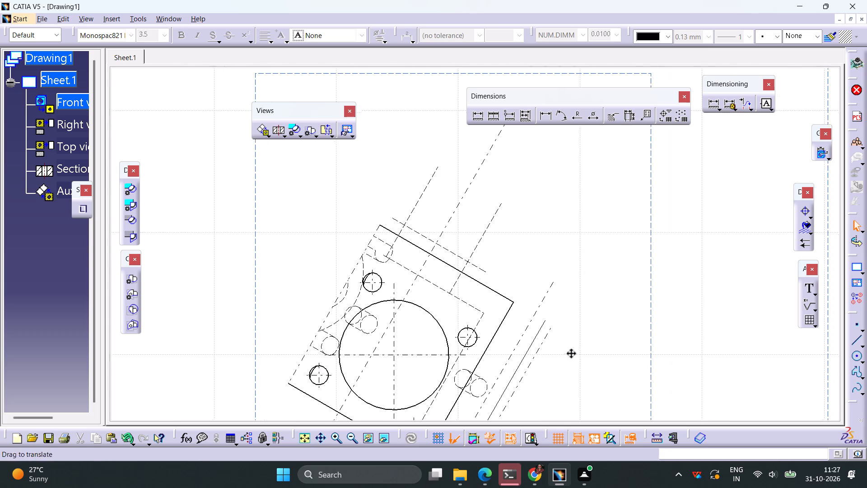
{"action": "middle_click_drag", "start_coordinate": [570, 352], "coordinate": [589, 251]}
{"action": "middle_click_drag", "start_coordinate": [579, 267], "coordinate": [579, 297], "text": "ctrl"}
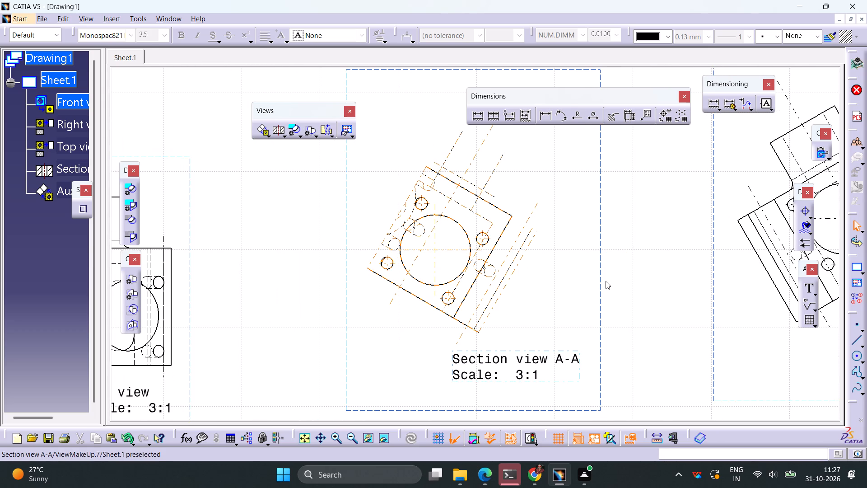
{"action": "right_click", "coordinate": [601, 289]}
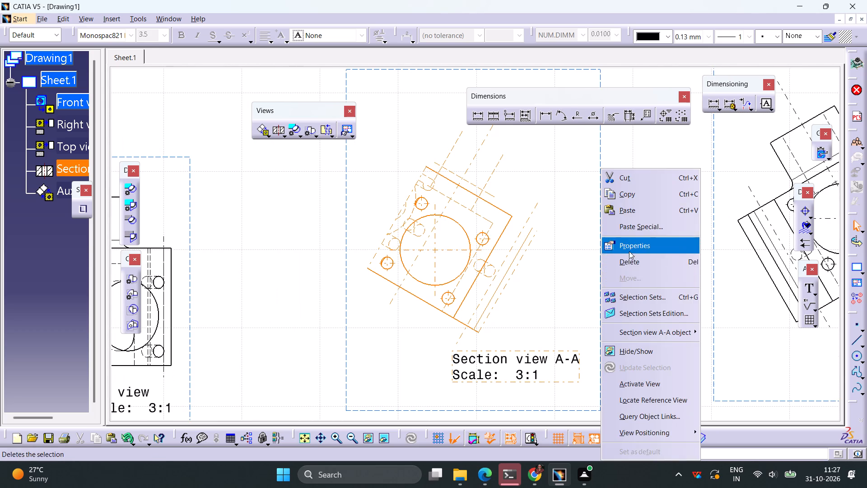
{"action": "left_click", "coordinate": [629, 251]}
{"action": "left_click", "coordinate": [597, 242]}
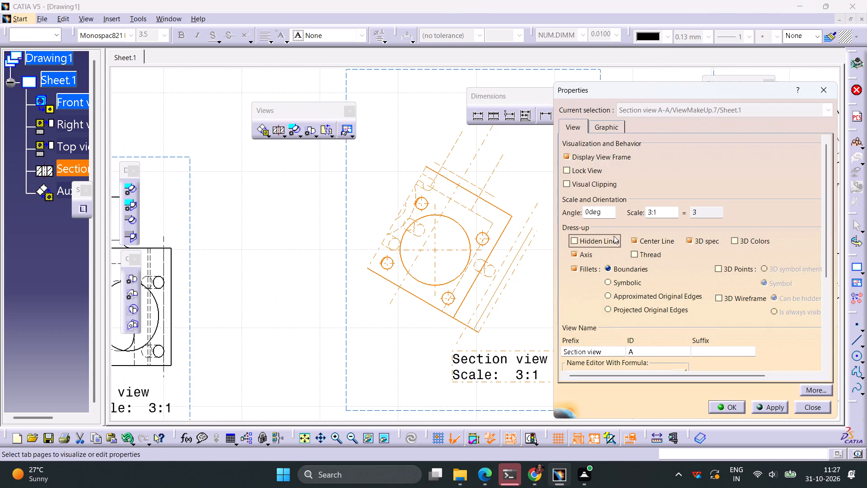
{"action": "left_click", "coordinate": [641, 240]}
{"action": "left_click", "coordinate": [583, 255]}
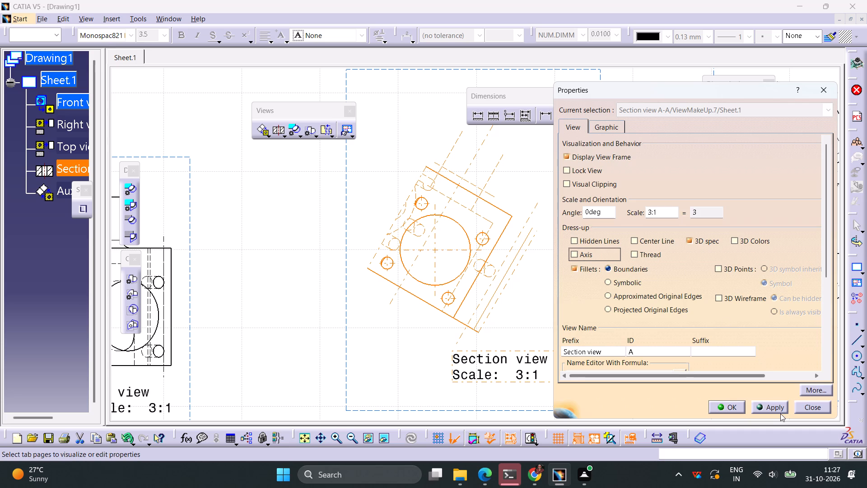
{"action": "left_click", "coordinate": [772, 411]}
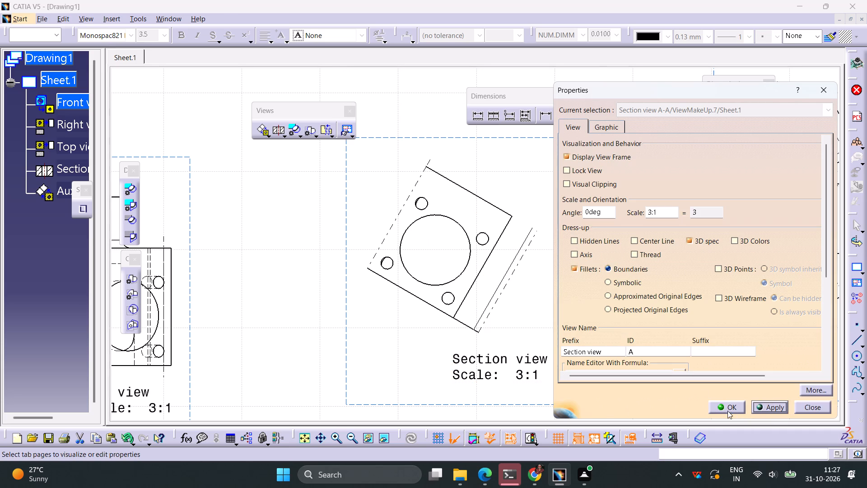
{"action": "left_click", "coordinate": [727, 411]}
{"action": "left_click", "coordinate": [648, 322]}
Activate auxiliary view B and turn off its hidden lines, centre lines and axes.
{"action": "middle_click_drag", "start_coordinate": [644, 297], "coordinate": [640, 311], "text": "ctrl"}
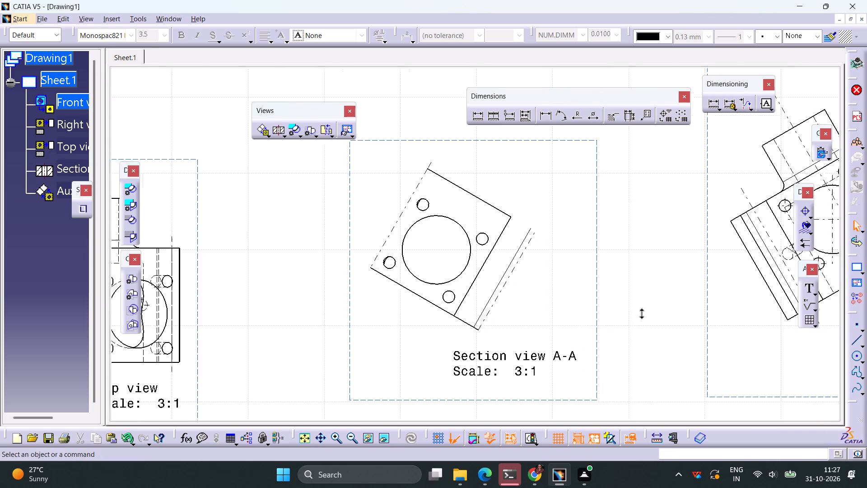
{"action": "middle_click_drag", "start_coordinate": [640, 311], "coordinate": [637, 329], "text": "ctrl"}
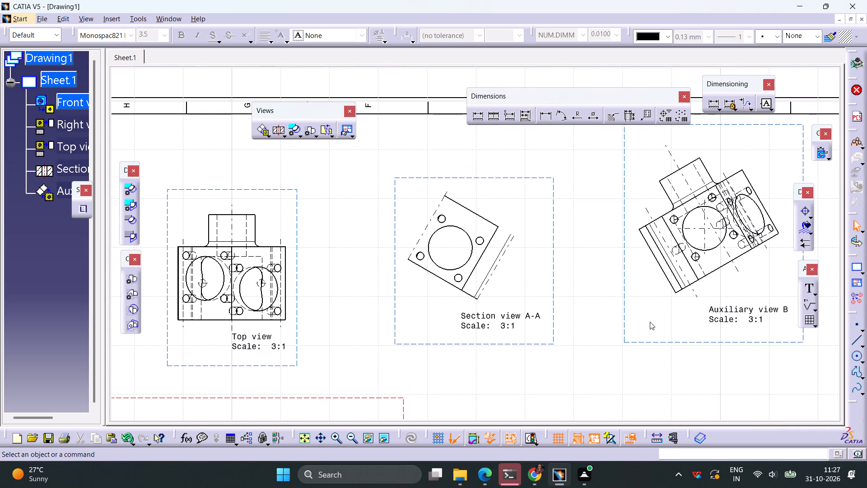
{"action": "right_click", "coordinate": [657, 343]}
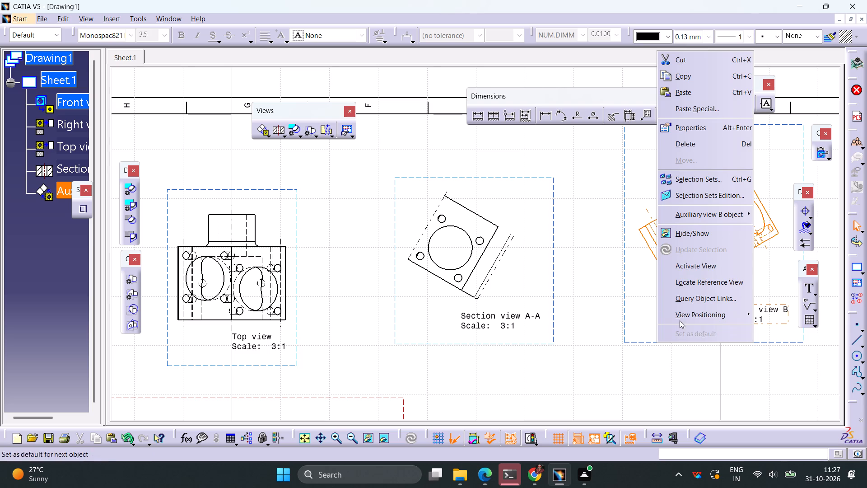
{"action": "left_click", "coordinate": [704, 271]}
{"action": "right_click", "coordinate": [664, 347]}
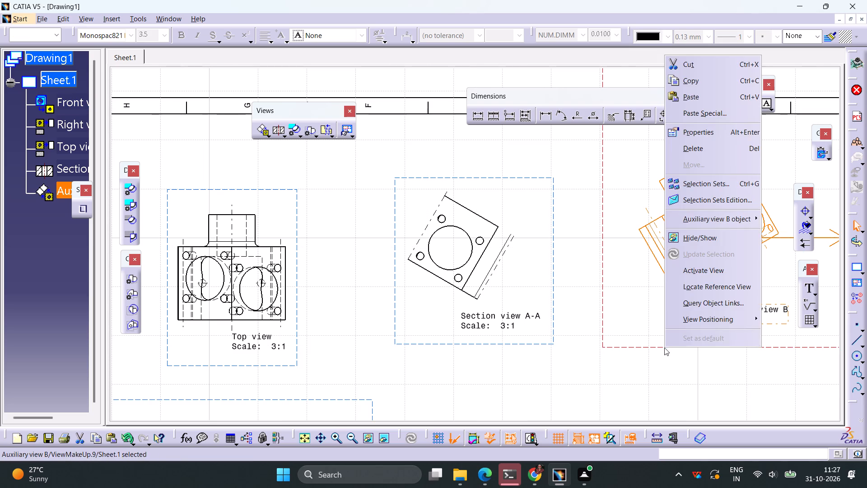
{"action": "left_click", "coordinate": [707, 137]}
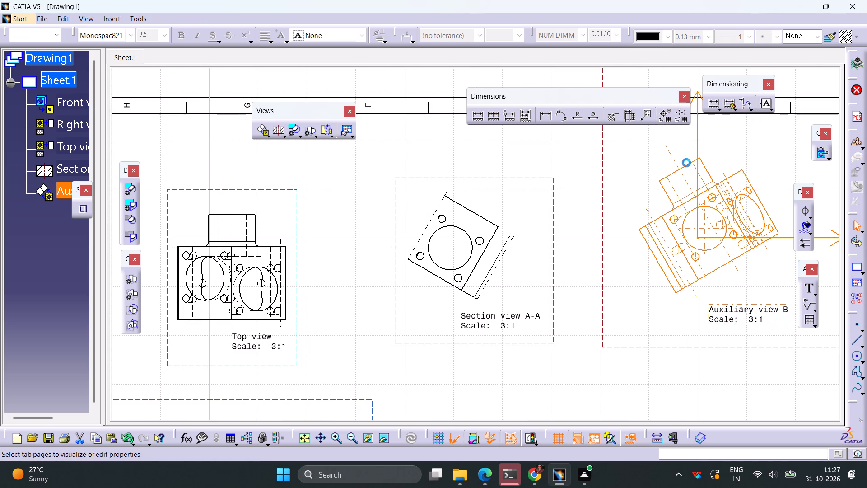
{"action": "left_click", "coordinate": [603, 239]}
{"action": "left_click", "coordinate": [644, 238]}
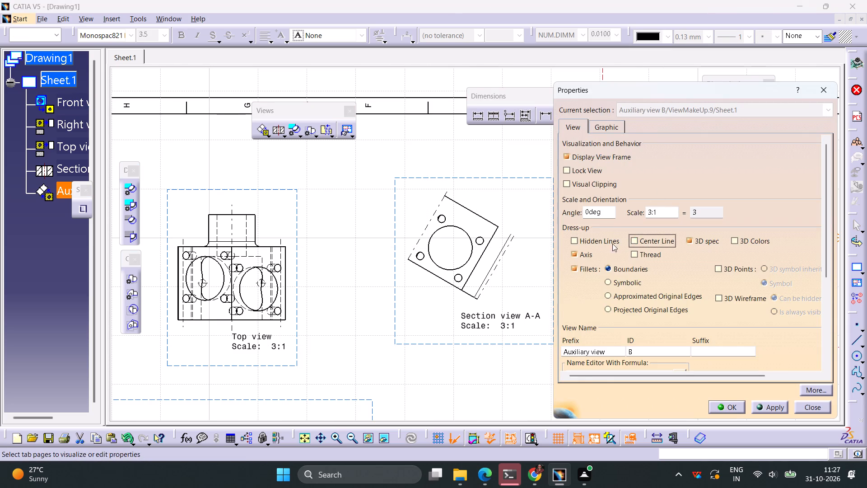
{"action": "left_click", "coordinate": [592, 254]}
{"action": "left_click", "coordinate": [773, 407]}
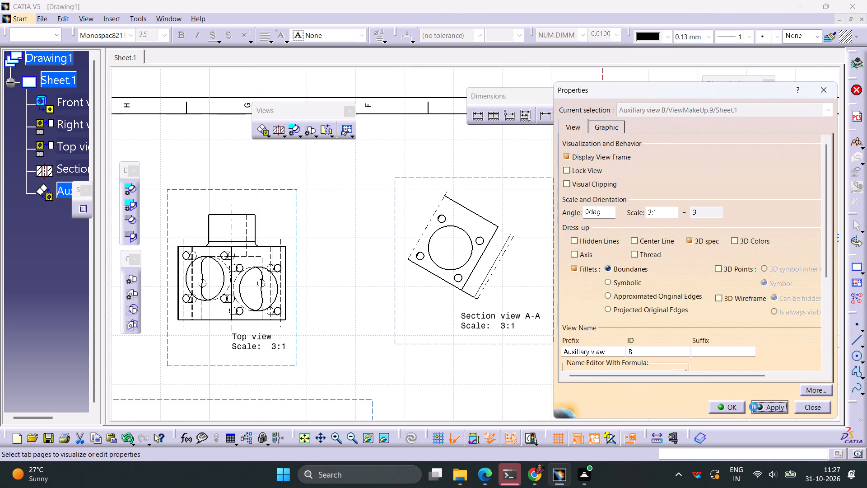
{"action": "left_click", "coordinate": [734, 408]}
{"action": "middle_click_drag", "start_coordinate": [729, 360], "coordinate": [729, 375], "text": "ctrl"}
{"action": "middle_click_drag", "start_coordinate": [734, 361], "coordinate": [593, 361]}
{"action": "middle_click_drag", "start_coordinate": [633, 344], "coordinate": [633, 355], "text": "ctrl"}
{"action": "left_click", "coordinate": [627, 355]}
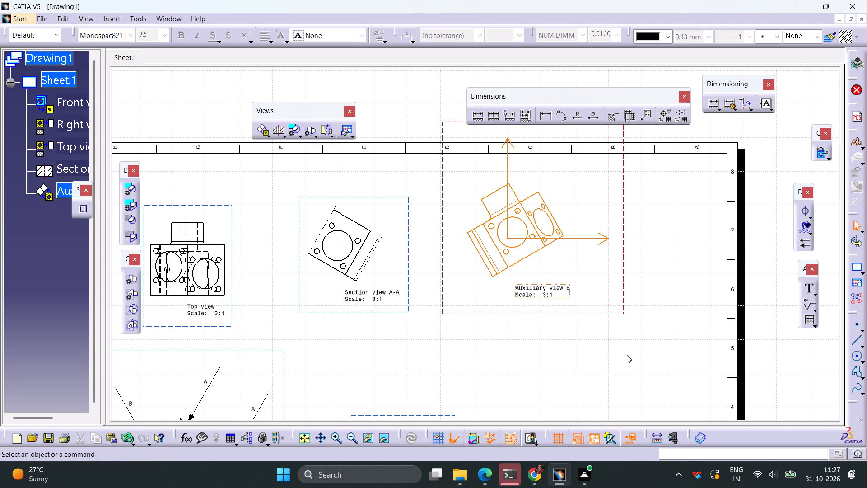
Create an isometric view from Part1 in its standard isometric orientation, placing it beside the right view and above the title block.
{"action": "middle_click_drag", "start_coordinate": [630, 336], "coordinate": [629, 380], "text": "ctrl"}
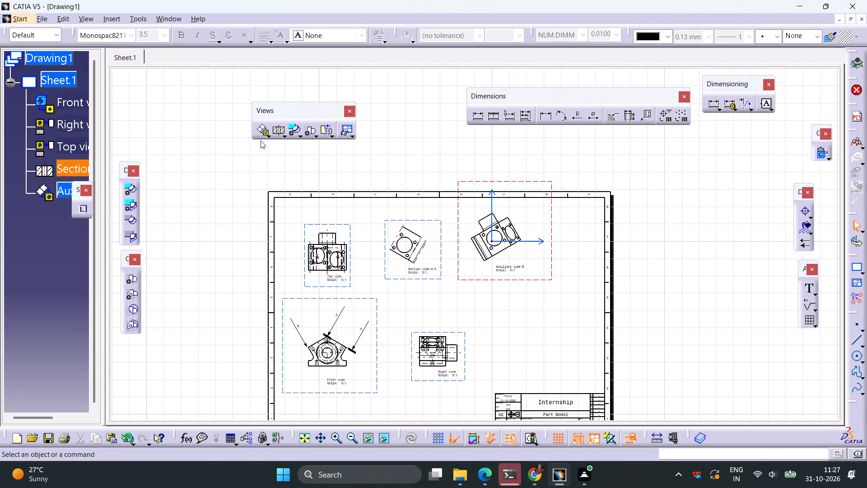
{"action": "left_click", "coordinate": [268, 136]}
{"action": "left_click", "coordinate": [365, 148]}
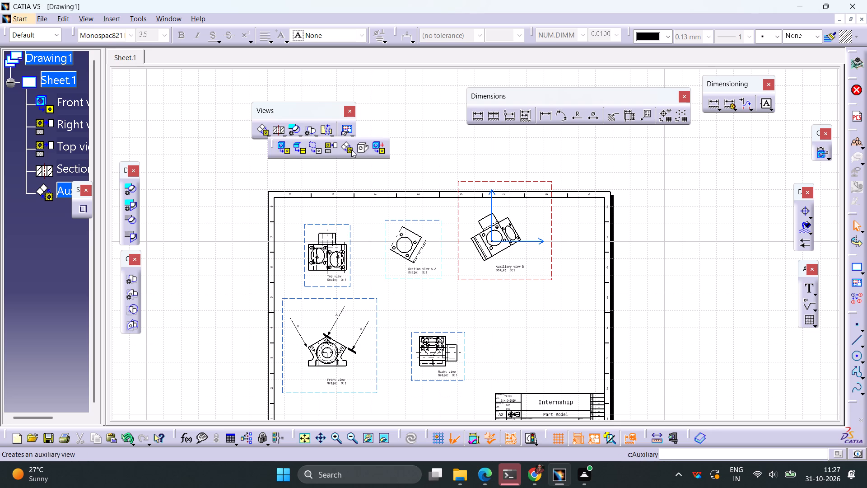
{"action": "left_click", "coordinate": [171, 16]}
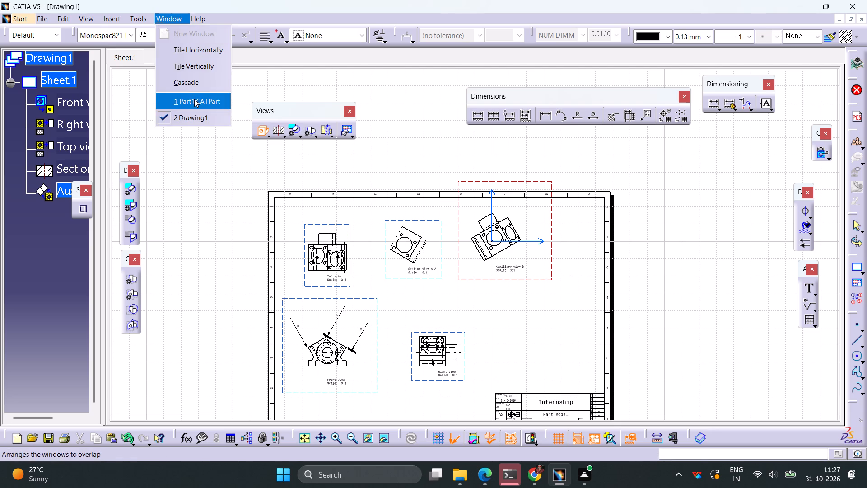
{"action": "left_click", "coordinate": [194, 99]}
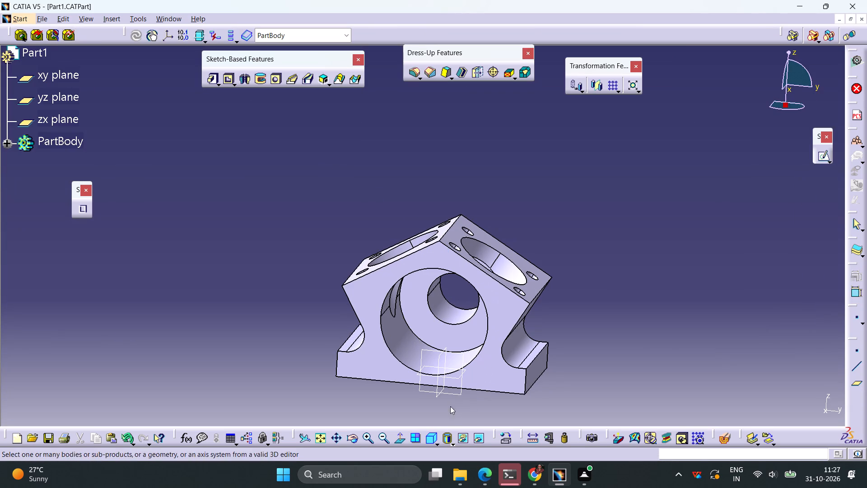
{"action": "left_click", "coordinate": [430, 441]}
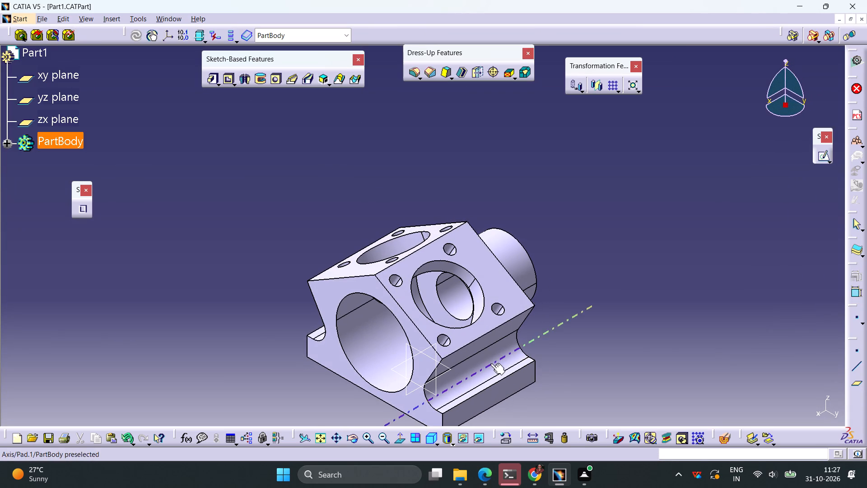
{"action": "left_click", "coordinate": [484, 324]}
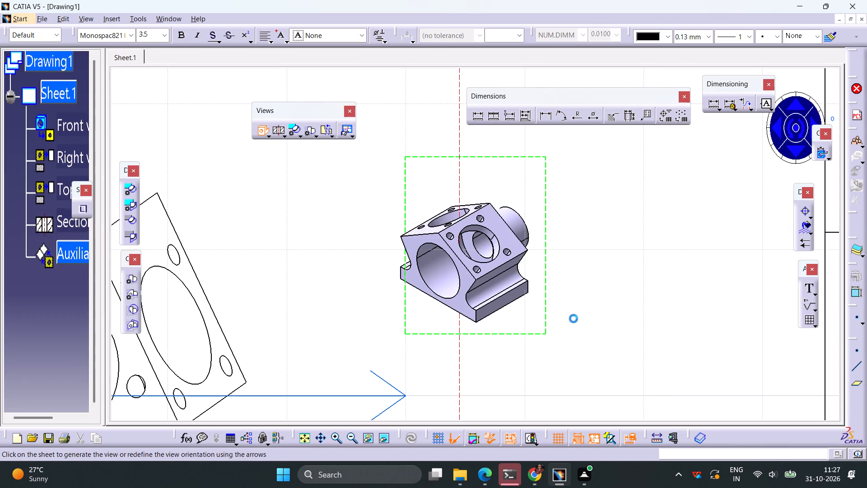
{"action": "middle_click_drag", "start_coordinate": [582, 310], "coordinate": [581, 385], "text": "ctrl"}
{"action": "middle_click_drag", "start_coordinate": [552, 349], "coordinate": [535, 227]}
{"action": "left_click_drag", "start_coordinate": [472, 152], "coordinate": [483, 242]}
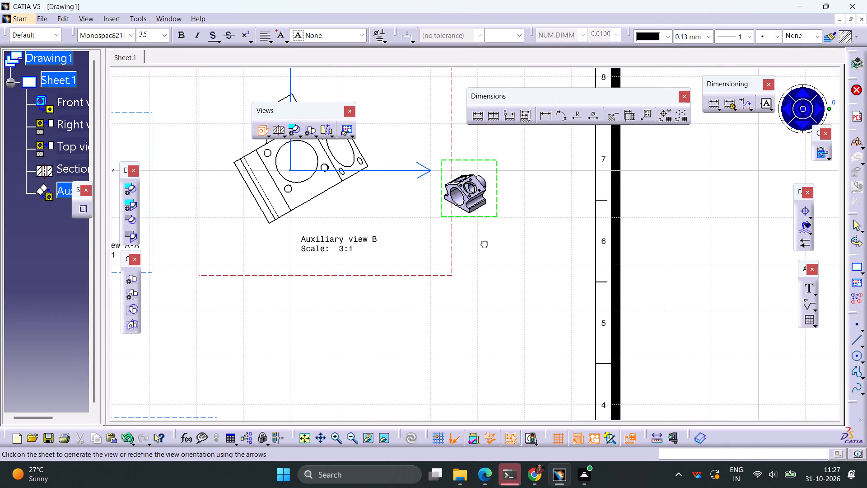
{"action": "left_click_drag", "start_coordinate": [483, 242], "coordinate": [471, 370]}
{"action": "middle_click_drag", "start_coordinate": [501, 291], "coordinate": [501, 329], "text": "ctrl"}
{"action": "middle_click_drag", "start_coordinate": [498, 329], "coordinate": [498, 240]}
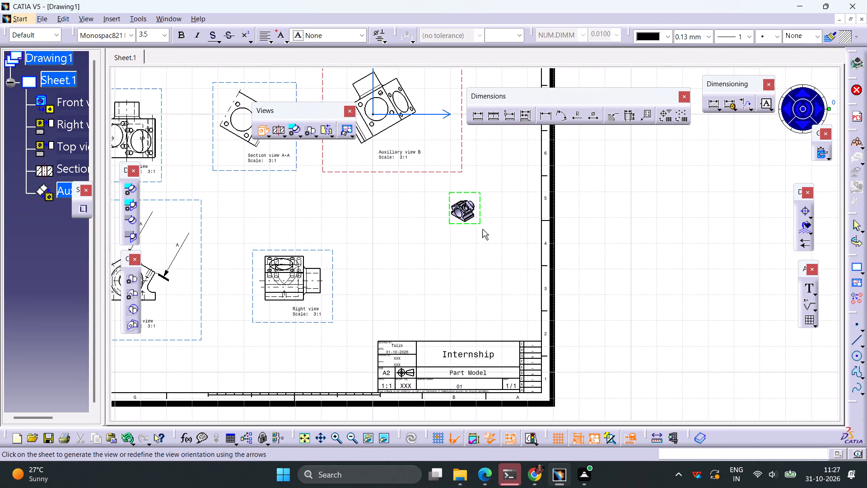
{"action": "left_click_drag", "start_coordinate": [467, 224], "coordinate": [432, 268]}
{"action": "left_click", "coordinate": [466, 268]}
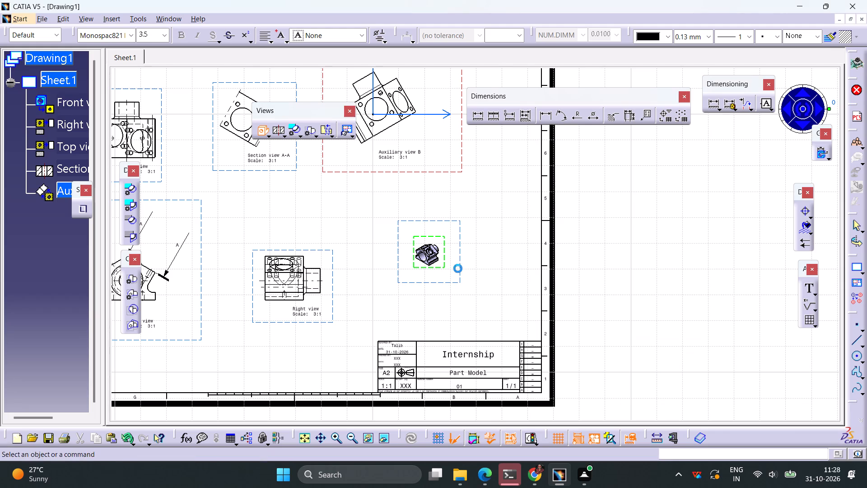
Activate the isometric view and change its scale to 3:1 in its properties.
{"action": "right_click", "coordinate": [471, 253]}
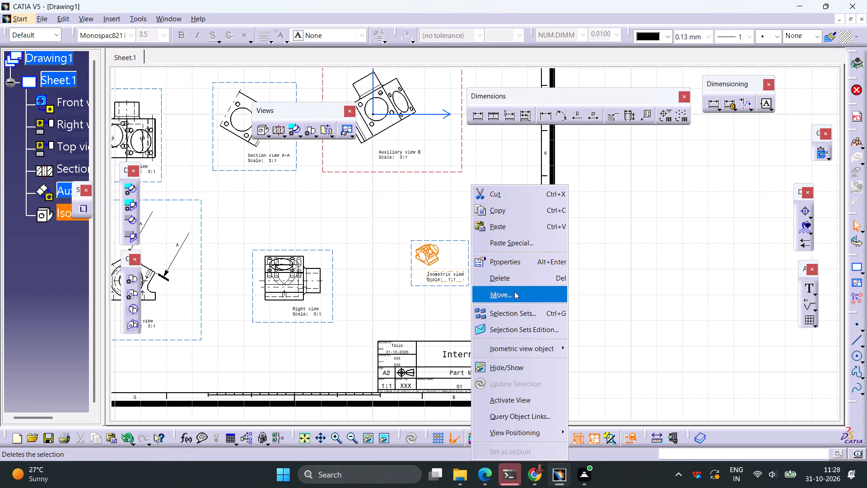
{"action": "left_click", "coordinate": [528, 394]}
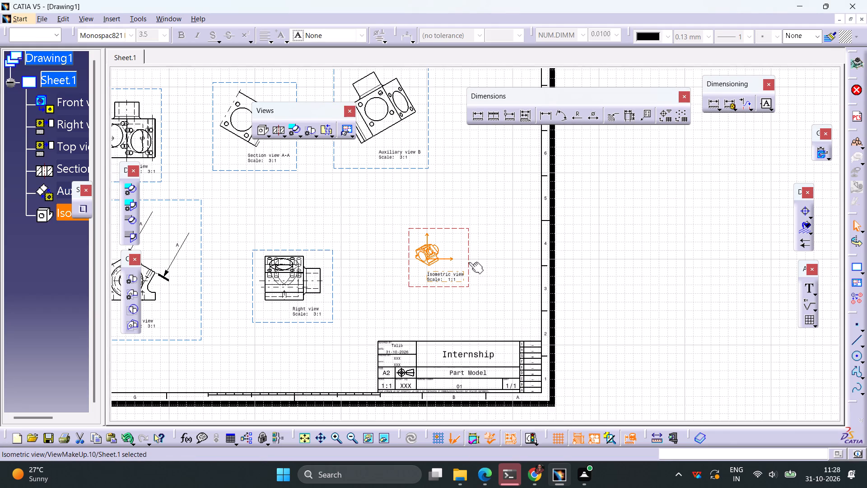
{"action": "right_click", "coordinate": [469, 262]}
{"action": "left_click", "coordinate": [505, 258]}
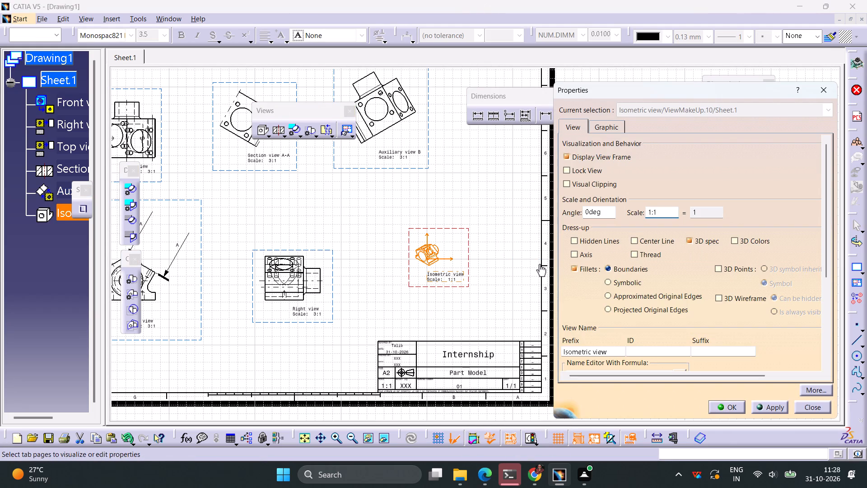
{"action": "key", "text": "Right"}
{"action": "key", "text": "BackSpace"}
{"action": "key", "text": "3"}
Set the isometric view's generation mode to Raster, using Shading with edges and High quality for visualization, and apply the properties.
{"action": "scroll", "coordinate": [692, 288], "scroll_direction": "down", "scroll_amount": 6}
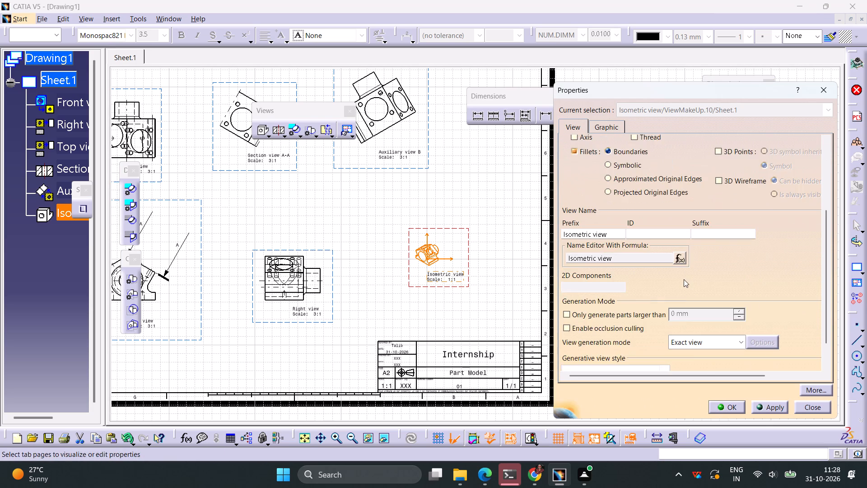
{"action": "scroll", "coordinate": [684, 280], "scroll_direction": "down", "scroll_amount": 3}
{"action": "left_click", "coordinate": [706, 312]}
{"action": "left_click", "coordinate": [696, 360]}
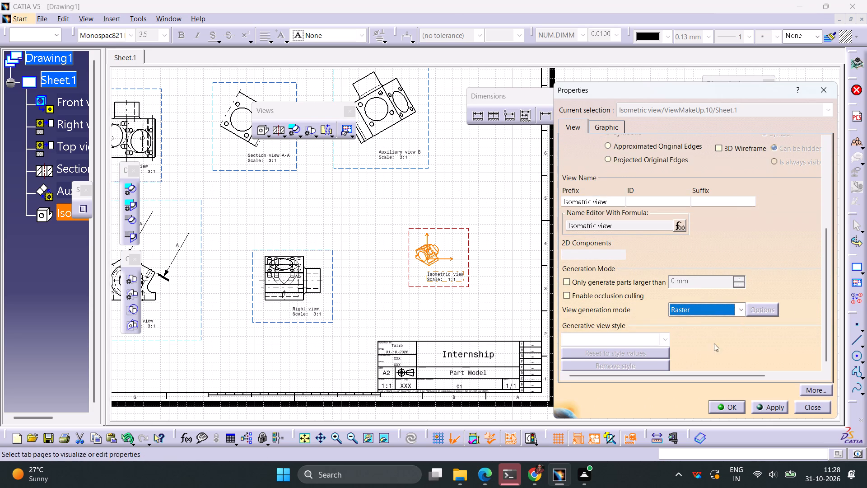
{"action": "left_click", "coordinate": [760, 311]}
{"action": "left_click", "coordinate": [735, 324]}
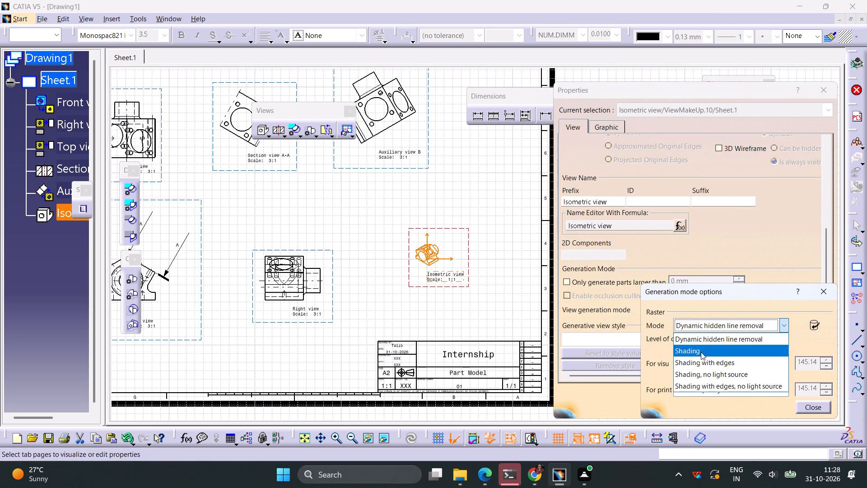
{"action": "left_click", "coordinate": [708, 363]}
{"action": "left_click", "coordinate": [764, 368]}
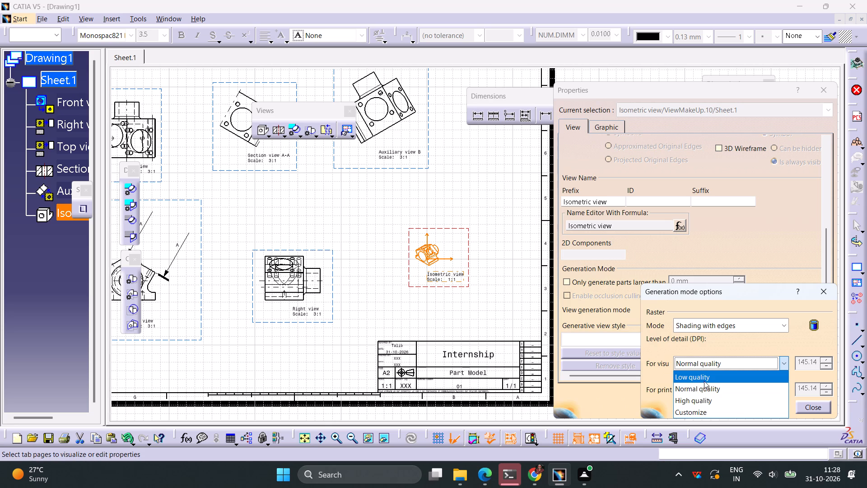
{"action": "left_click", "coordinate": [696, 406]}
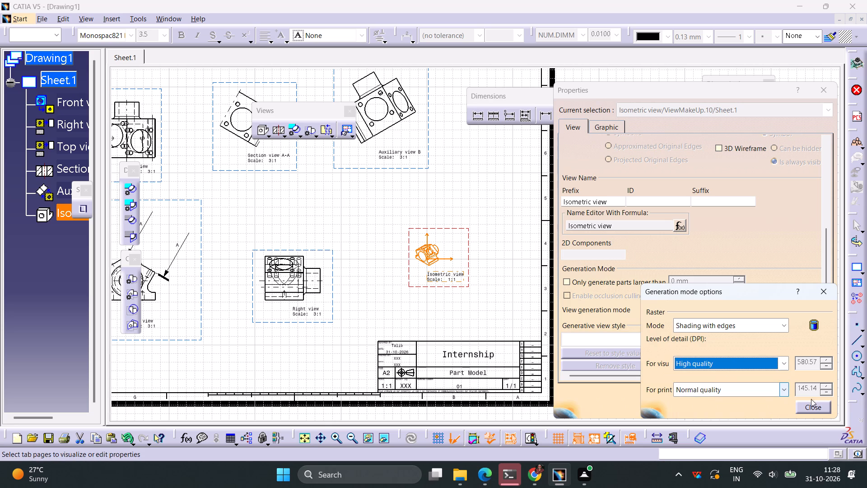
{"action": "left_click", "coordinate": [811, 405]}
{"action": "left_click", "coordinate": [780, 409]}
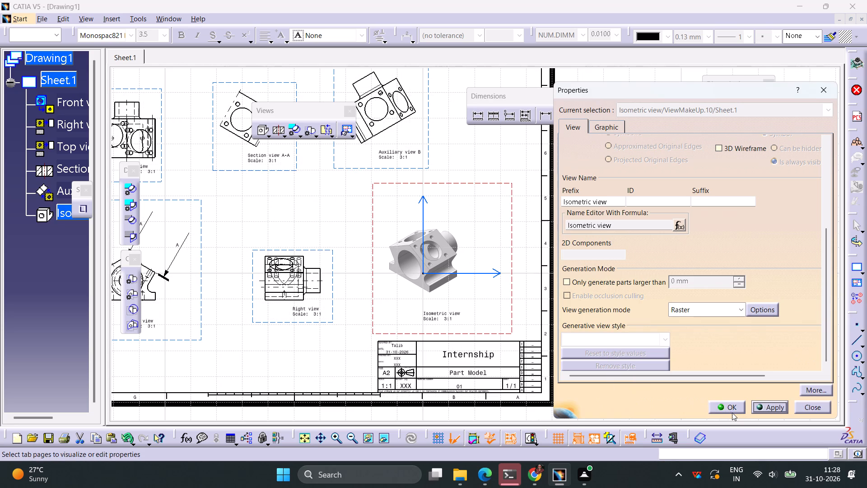
{"action": "left_click", "coordinate": [731, 410]}
{"action": "left_click", "coordinate": [630, 331]}
Add an angle dimension between the right sloping top edge and the base edge in the front view, placed to the right of the part.
{"action": "middle_click_drag", "start_coordinate": [480, 302], "coordinate": [478, 287], "text": "ctrl"}
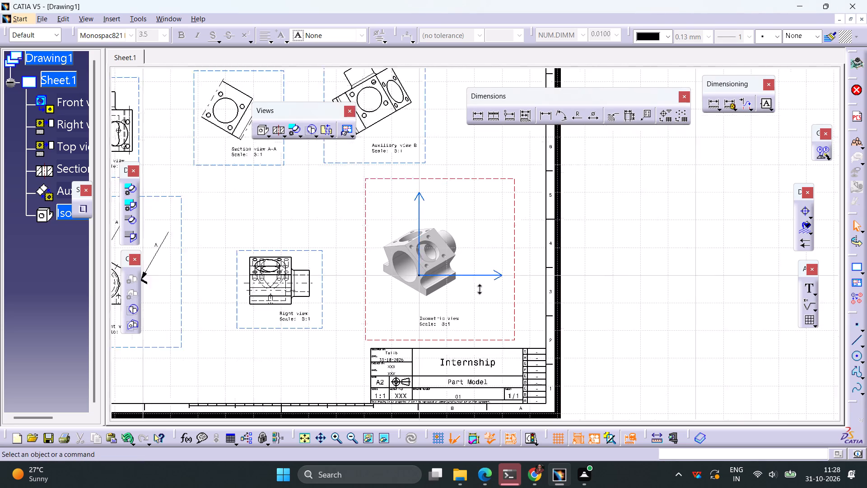
{"action": "middle_click_drag", "start_coordinate": [478, 287], "coordinate": [478, 220], "text": "ctrl"}
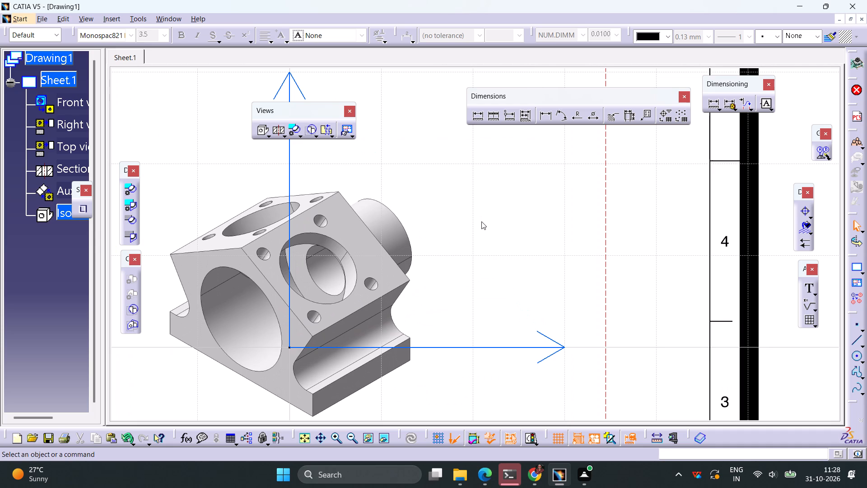
{"action": "middle_click_drag", "start_coordinate": [463, 239], "coordinate": [471, 301], "text": "ctrl"}
{"action": "middle_click_drag", "start_coordinate": [382, 322], "coordinate": [684, 241]}
{"action": "middle_click_drag", "start_coordinate": [482, 277], "coordinate": [493, 224], "text": "ctrl"}
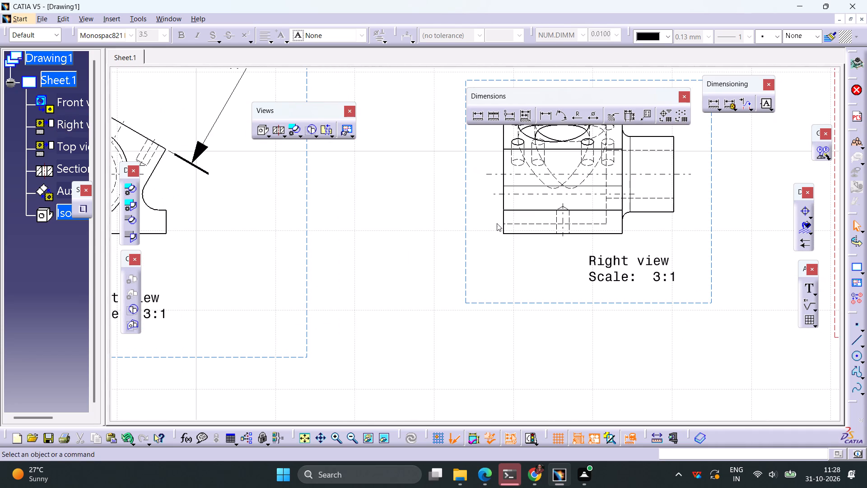
{"action": "middle_click_drag", "start_coordinate": [411, 230], "coordinate": [435, 259]}
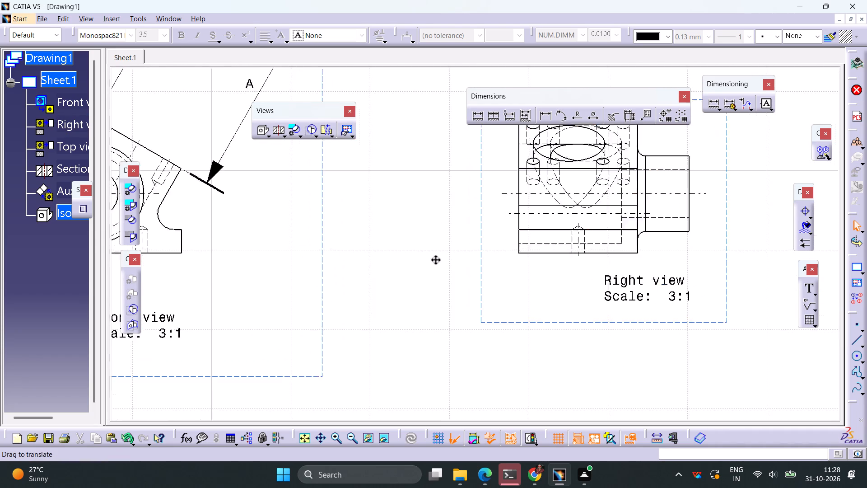
{"action": "middle_click_drag", "start_coordinate": [435, 259], "coordinate": [606, 312]}
{"action": "middle_click_drag", "start_coordinate": [508, 265], "coordinate": [509, 279], "text": "ctrl"}
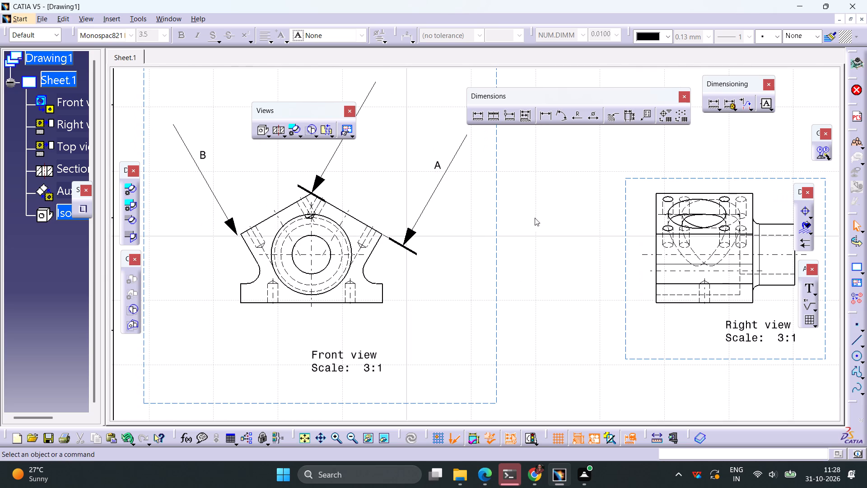
{"action": "left_click", "coordinate": [561, 119]}
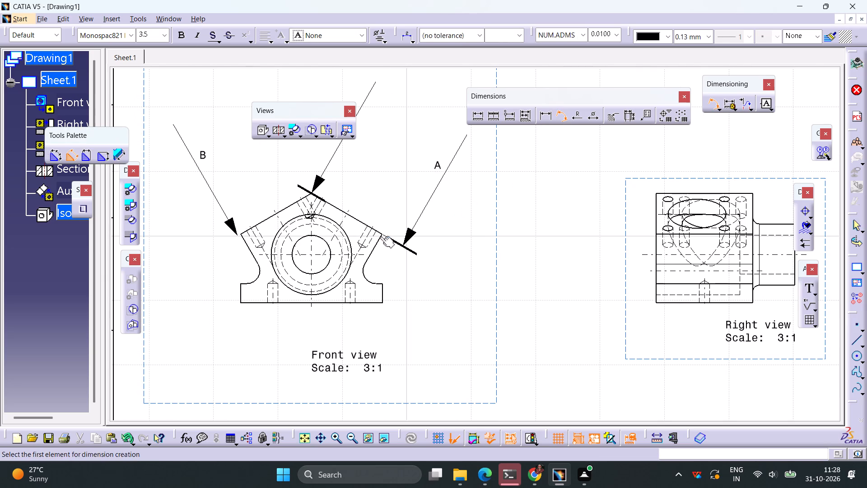
{"action": "left_click", "coordinate": [359, 222]}
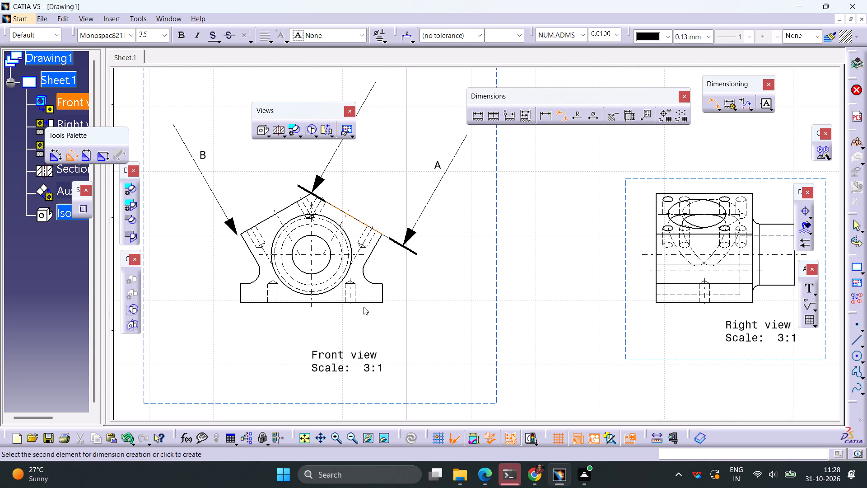
{"action": "left_click", "coordinate": [367, 302]}
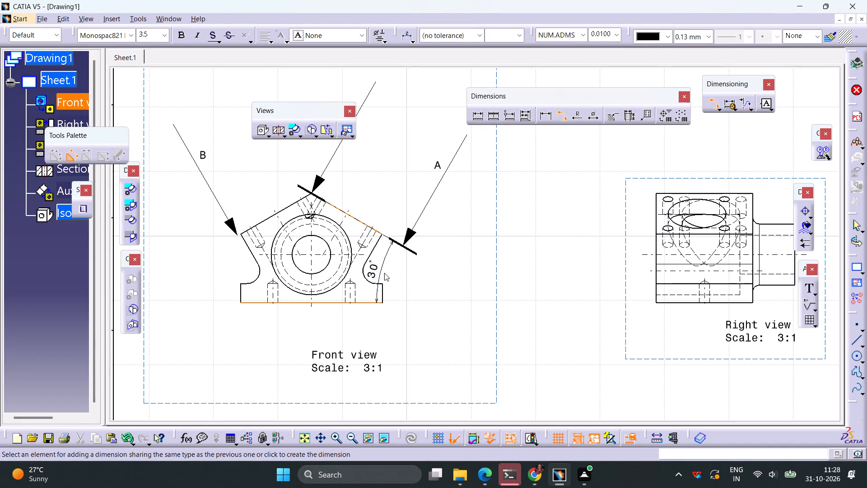
{"action": "left_click", "coordinate": [415, 288]}
{"action": "left_click", "coordinate": [438, 286]}
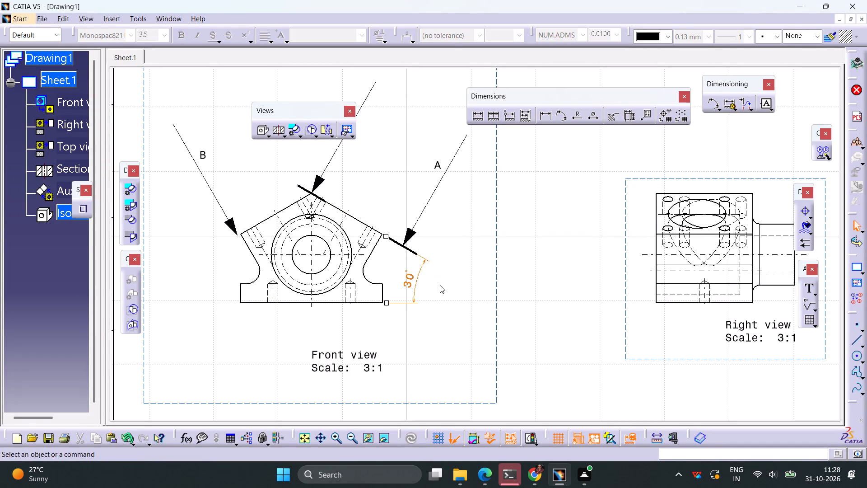
Dimension the base's full width below the front view and the left foot's edge height beside it.
{"action": "left_click", "coordinate": [481, 120]}
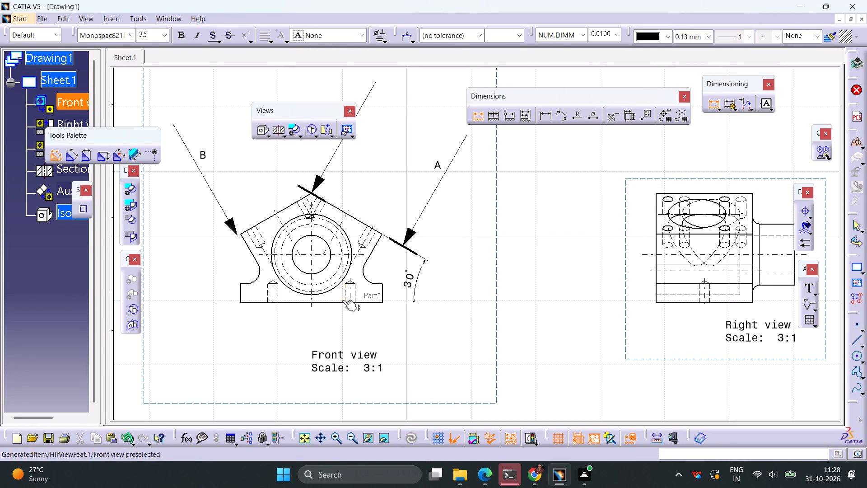
{"action": "left_click", "coordinate": [328, 304]}
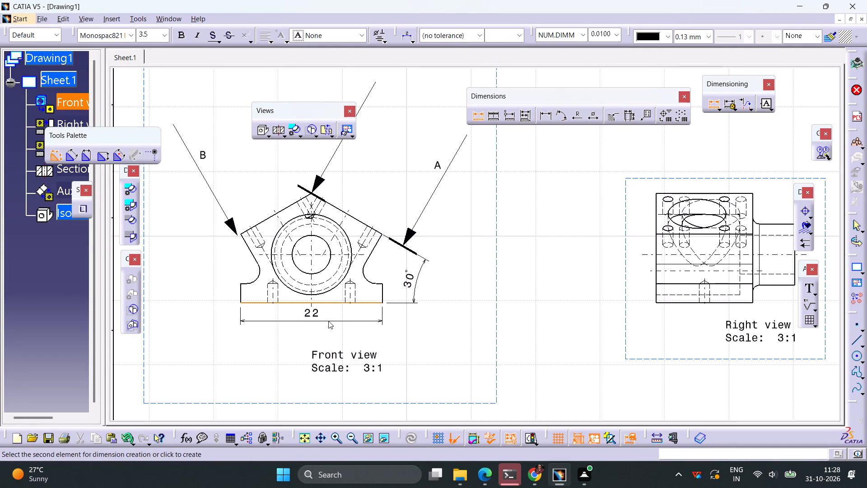
{"action": "left_click", "coordinate": [328, 321]}
{"action": "left_click", "coordinate": [477, 121]}
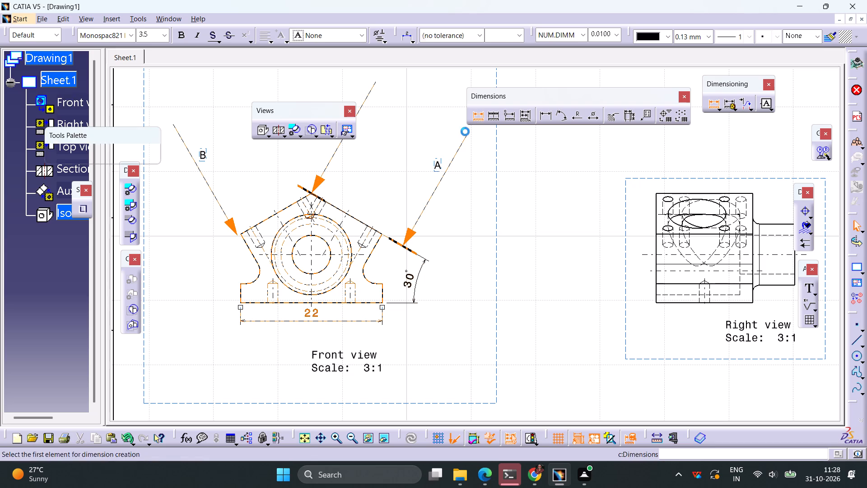
{"action": "left_click", "coordinate": [241, 294]}
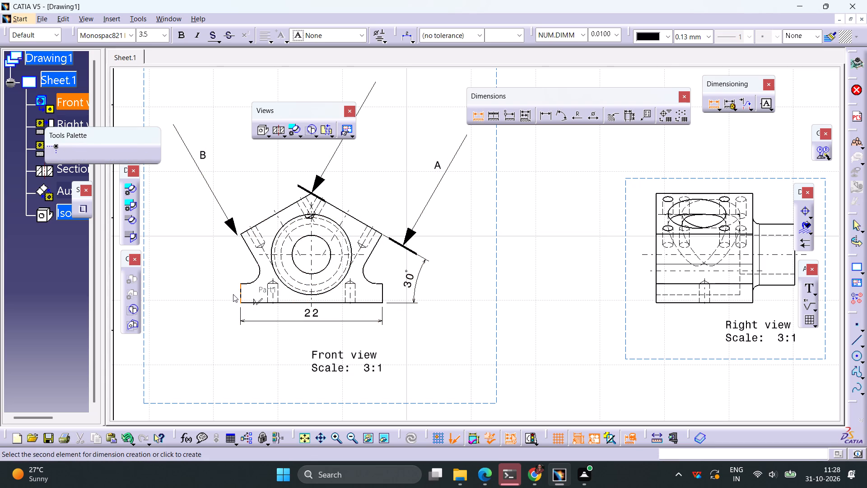
{"action": "left_click", "coordinate": [214, 295]}
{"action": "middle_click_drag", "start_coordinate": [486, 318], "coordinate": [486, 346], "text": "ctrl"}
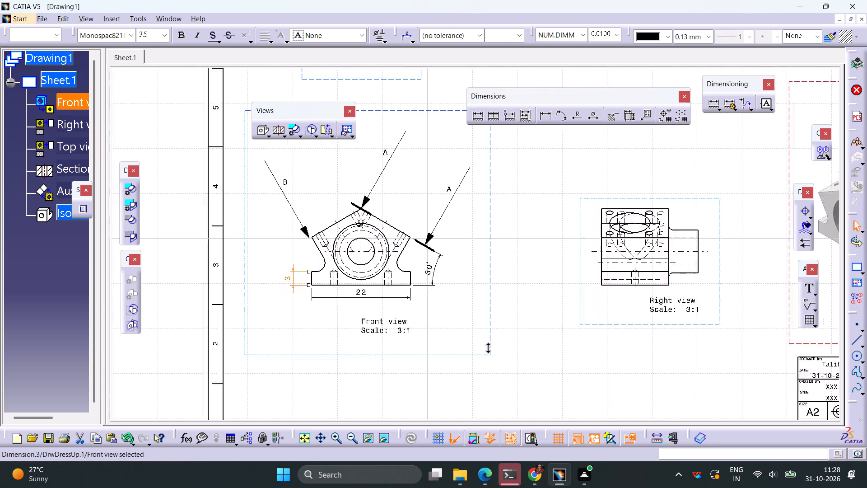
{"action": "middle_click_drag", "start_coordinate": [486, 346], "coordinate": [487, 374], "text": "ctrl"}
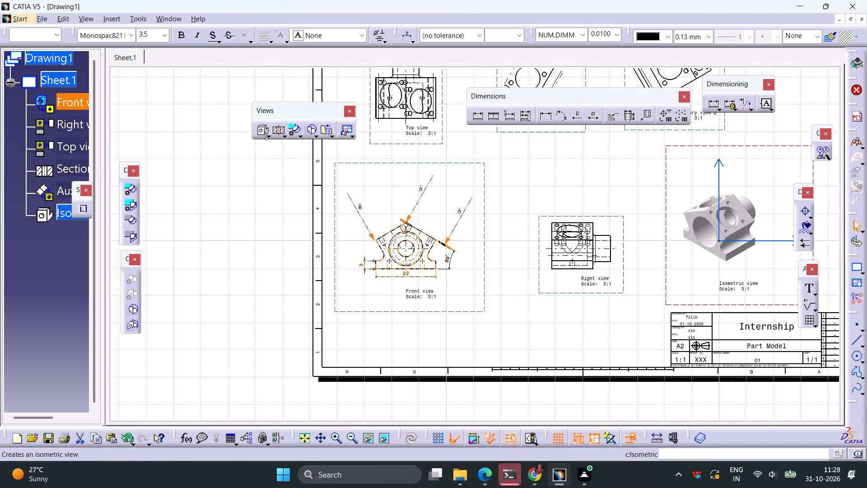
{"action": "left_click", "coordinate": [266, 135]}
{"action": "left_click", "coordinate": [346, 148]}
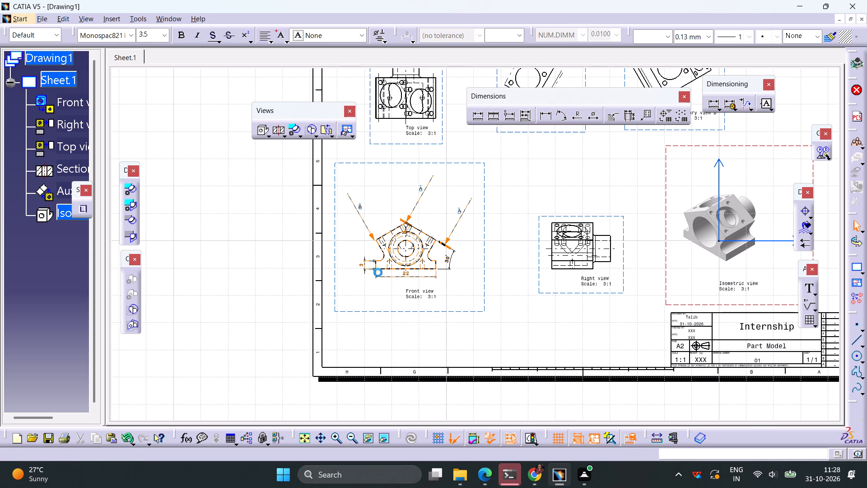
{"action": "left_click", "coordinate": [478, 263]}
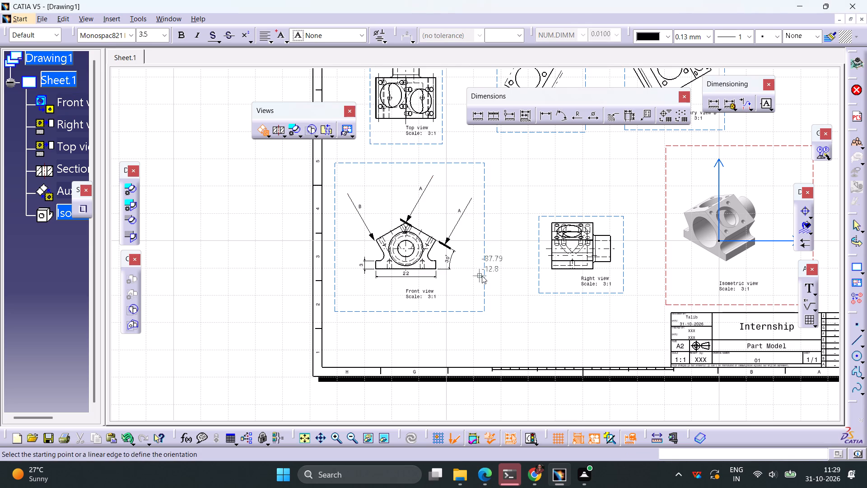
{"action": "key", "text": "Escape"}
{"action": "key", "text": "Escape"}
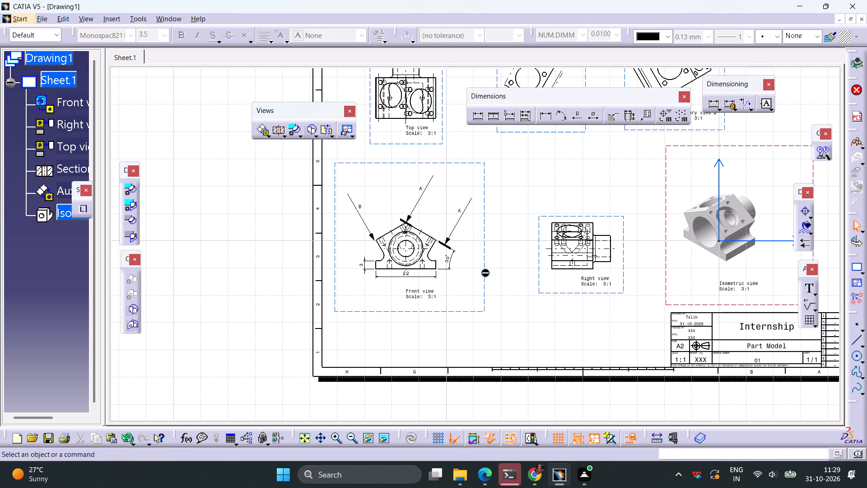
Activate the front view and create an auxiliary view from below, using a horizontal line along the base edge, placed beneath the right view.
{"action": "right_click", "coordinate": [484, 267]}
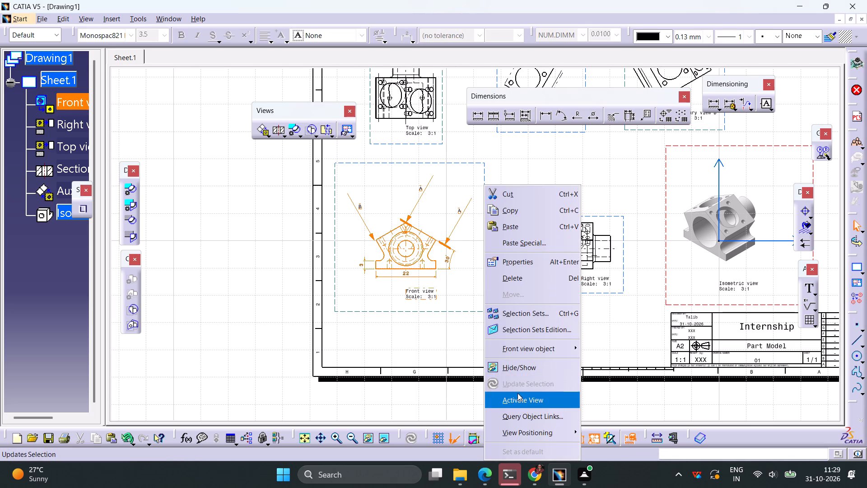
{"action": "left_click", "coordinate": [518, 394]}
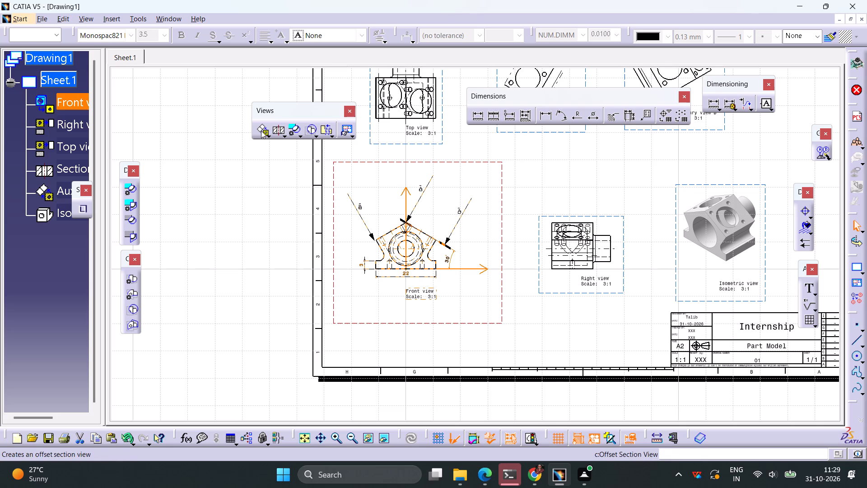
{"action": "left_click", "coordinate": [261, 131]}
{"action": "middle_click_drag", "start_coordinate": [393, 314], "coordinate": [394, 249], "text": "ctrl"}
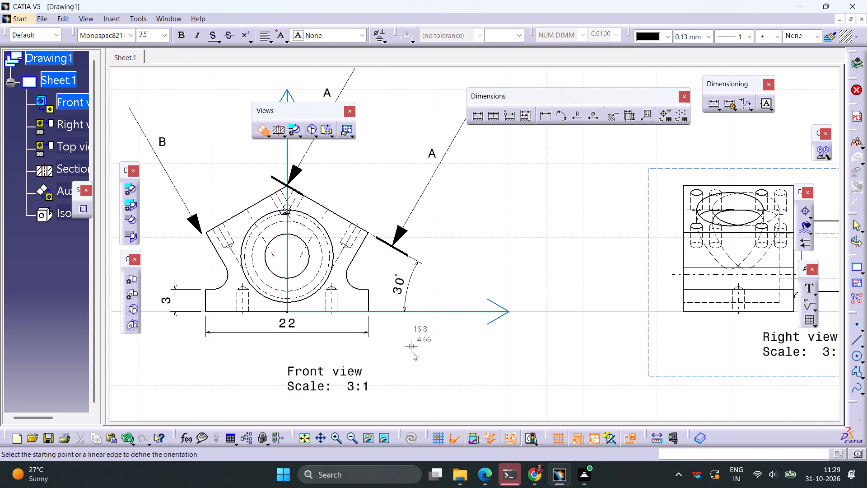
{"action": "middle_click_drag", "start_coordinate": [423, 359], "coordinate": [504, 345]}
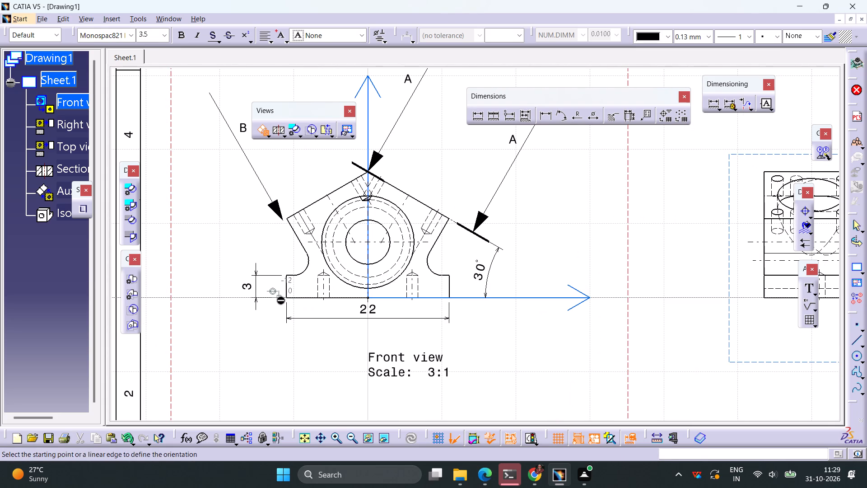
{"action": "left_click", "coordinate": [280, 299]}
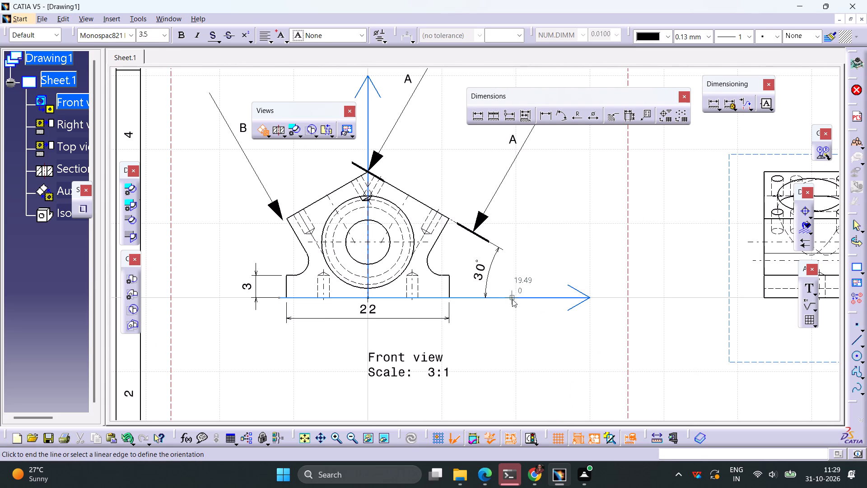
{"action": "double_click", "coordinate": [512, 299]}
{"action": "middle_click_drag", "start_coordinate": [515, 344], "coordinate": [513, 375], "text": "ctrl"}
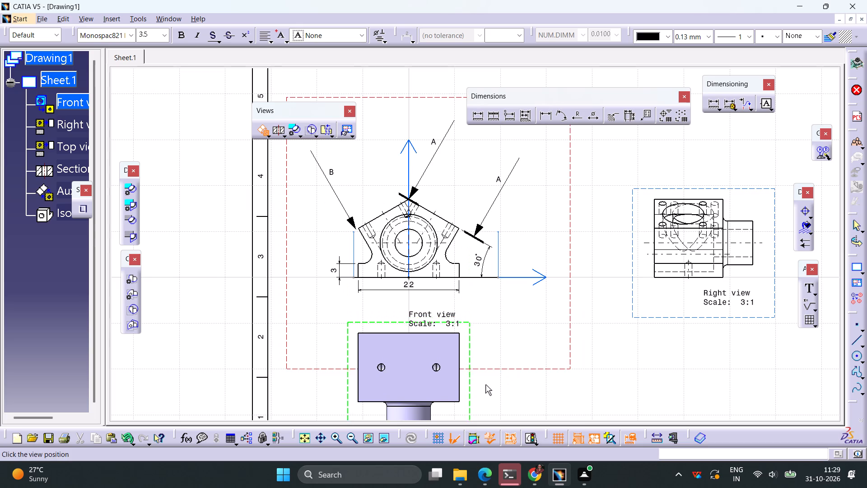
{"action": "middle_click_drag", "start_coordinate": [485, 385], "coordinate": [496, 201]}
{"action": "middle_click_drag", "start_coordinate": [627, 215], "coordinate": [481, 333]}
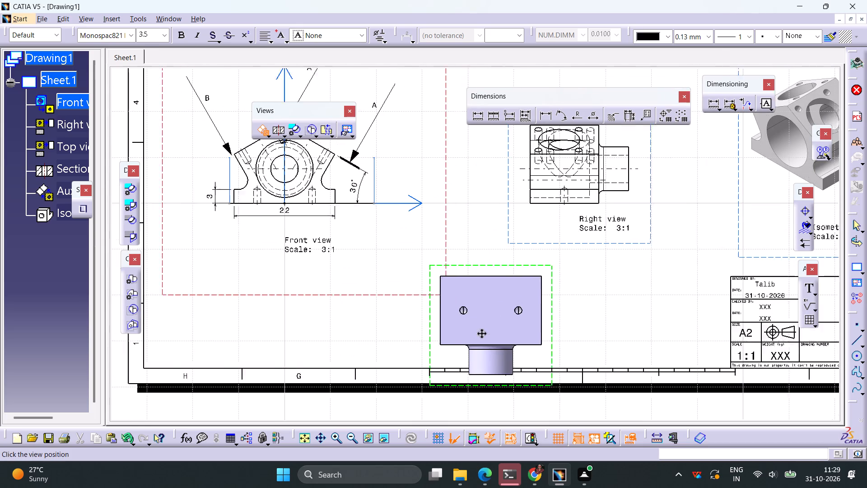
{"action": "middle_click_drag", "start_coordinate": [481, 333], "coordinate": [477, 335]}
{"action": "left_click", "coordinate": [535, 312]}
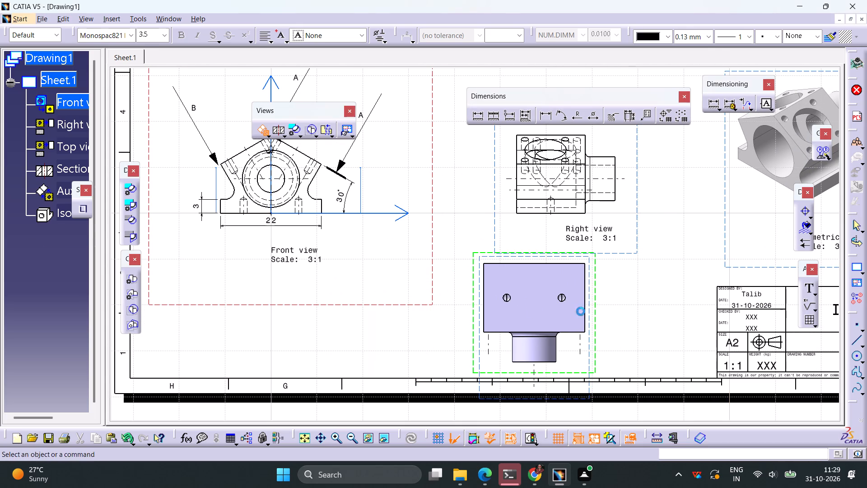
Activate the new auxiliary view C and turn off Hidden Lines in its properties.
{"action": "right_click", "coordinate": [622, 295]}
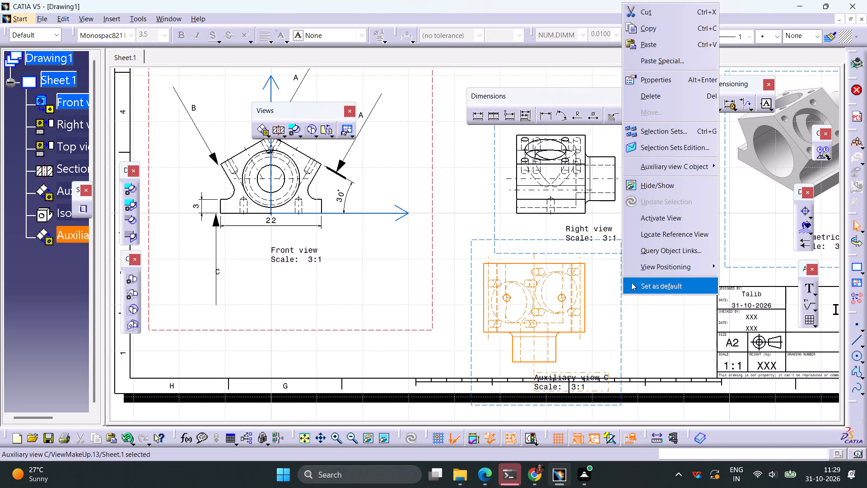
{"action": "left_click", "coordinate": [648, 225]}
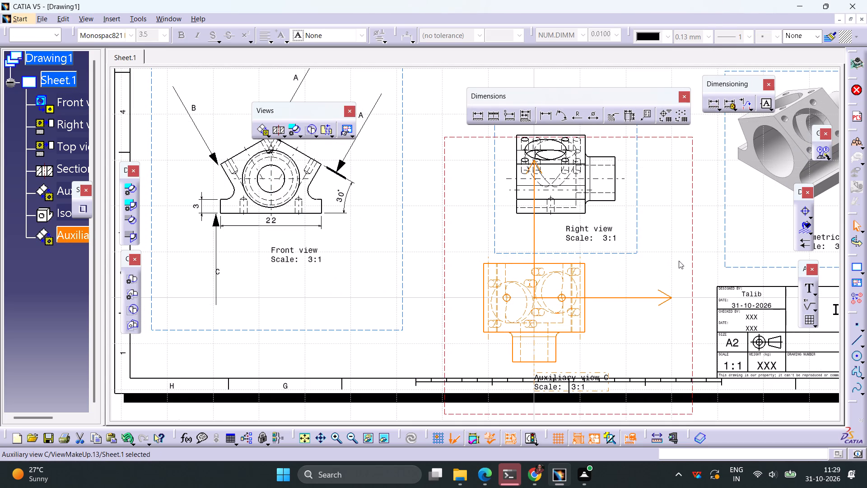
{"action": "right_click", "coordinate": [692, 236]}
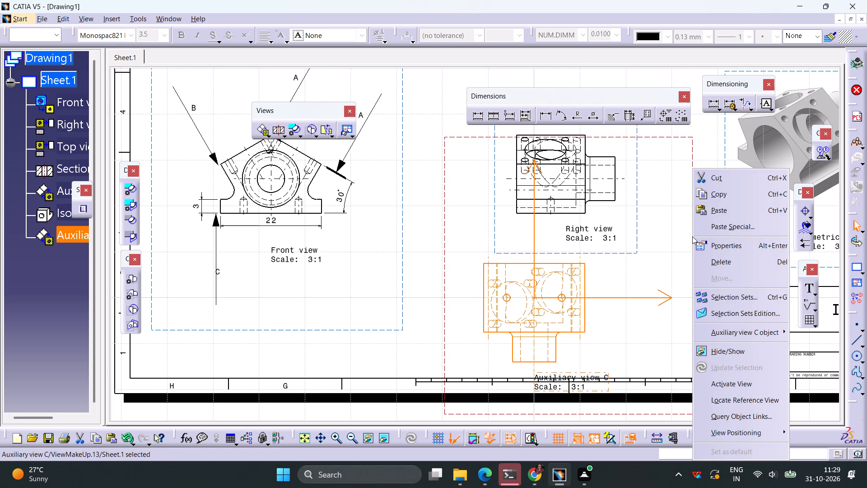
{"action": "left_click", "coordinate": [723, 252]}
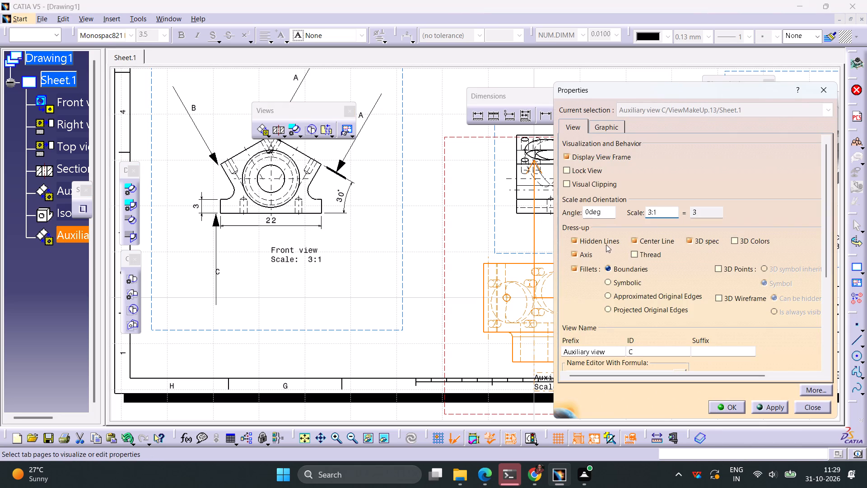
{"action": "left_click", "coordinate": [606, 244]}
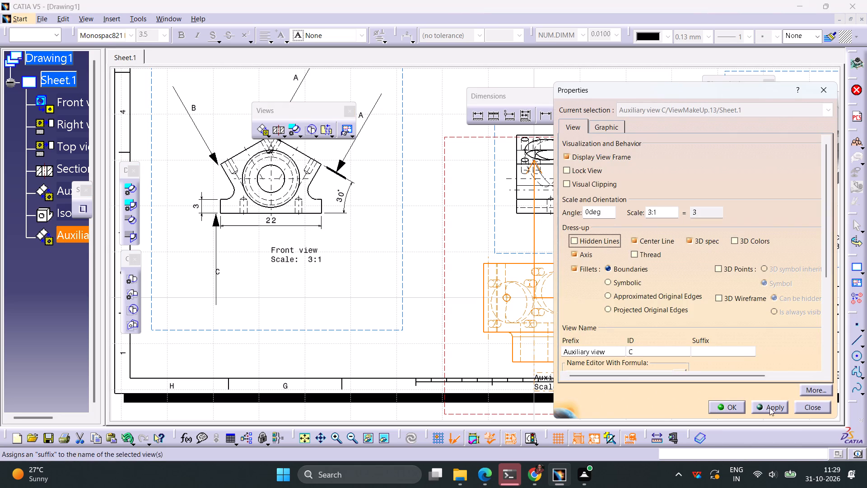
{"action": "left_click", "coordinate": [769, 407]}
{"action": "left_click", "coordinate": [728, 409]}
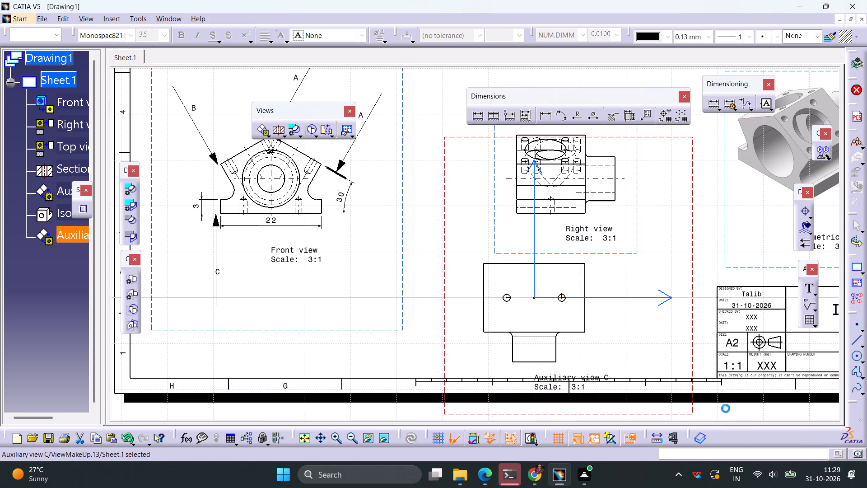
{"action": "left_click", "coordinate": [627, 330]}
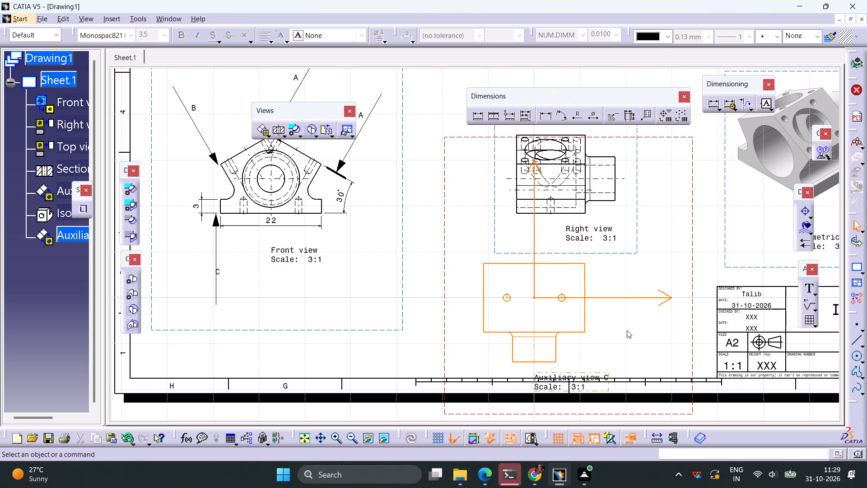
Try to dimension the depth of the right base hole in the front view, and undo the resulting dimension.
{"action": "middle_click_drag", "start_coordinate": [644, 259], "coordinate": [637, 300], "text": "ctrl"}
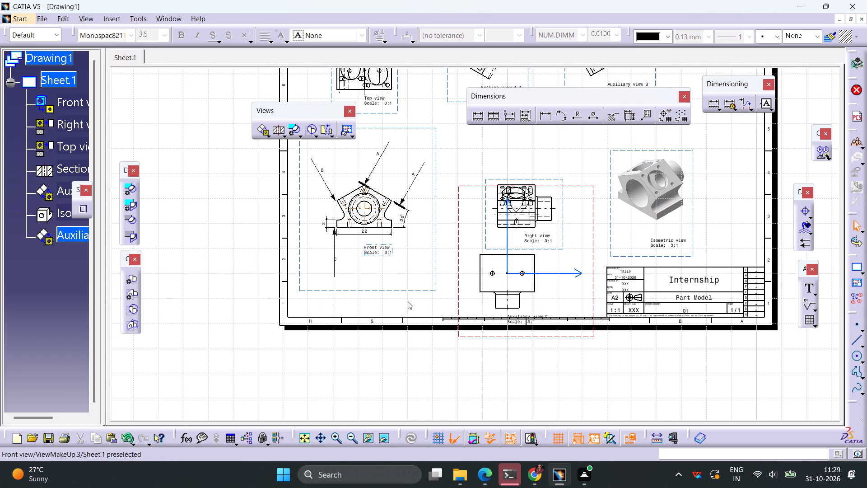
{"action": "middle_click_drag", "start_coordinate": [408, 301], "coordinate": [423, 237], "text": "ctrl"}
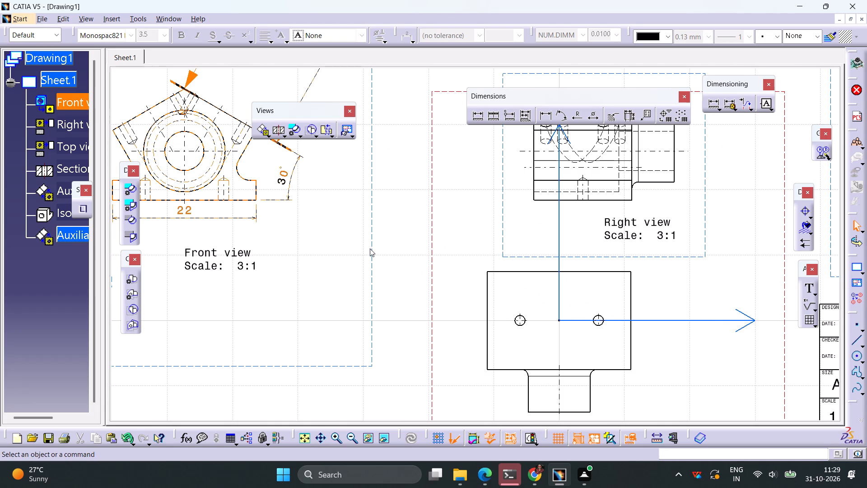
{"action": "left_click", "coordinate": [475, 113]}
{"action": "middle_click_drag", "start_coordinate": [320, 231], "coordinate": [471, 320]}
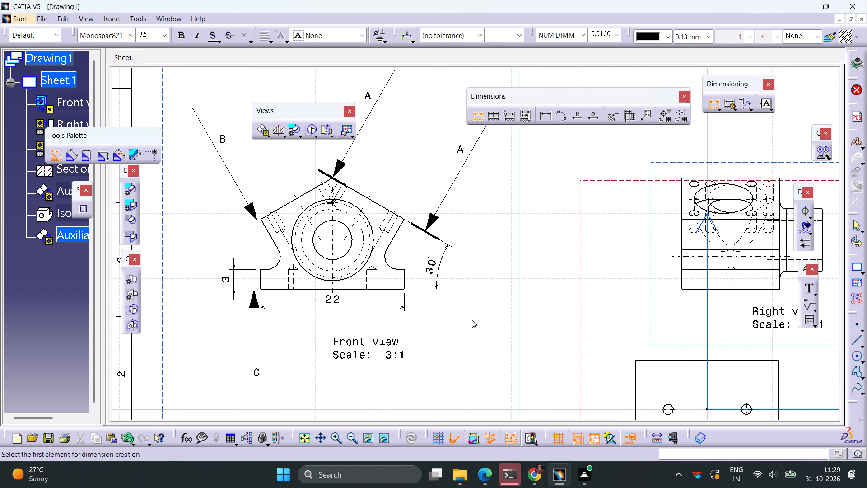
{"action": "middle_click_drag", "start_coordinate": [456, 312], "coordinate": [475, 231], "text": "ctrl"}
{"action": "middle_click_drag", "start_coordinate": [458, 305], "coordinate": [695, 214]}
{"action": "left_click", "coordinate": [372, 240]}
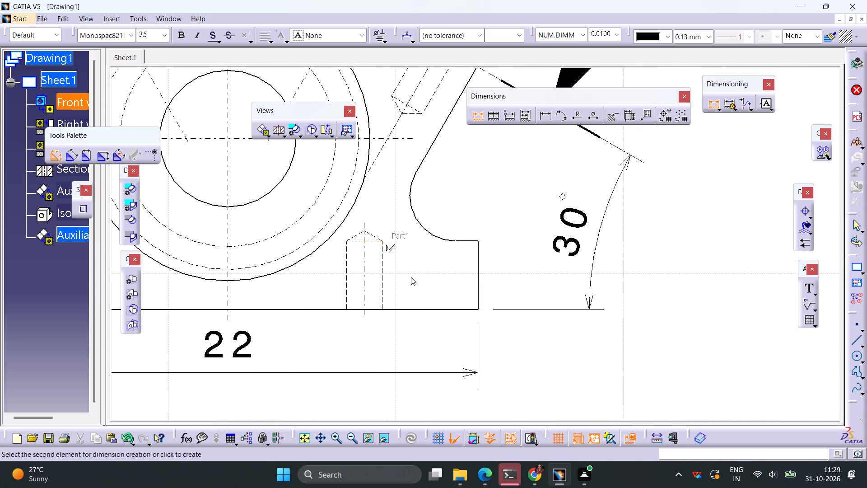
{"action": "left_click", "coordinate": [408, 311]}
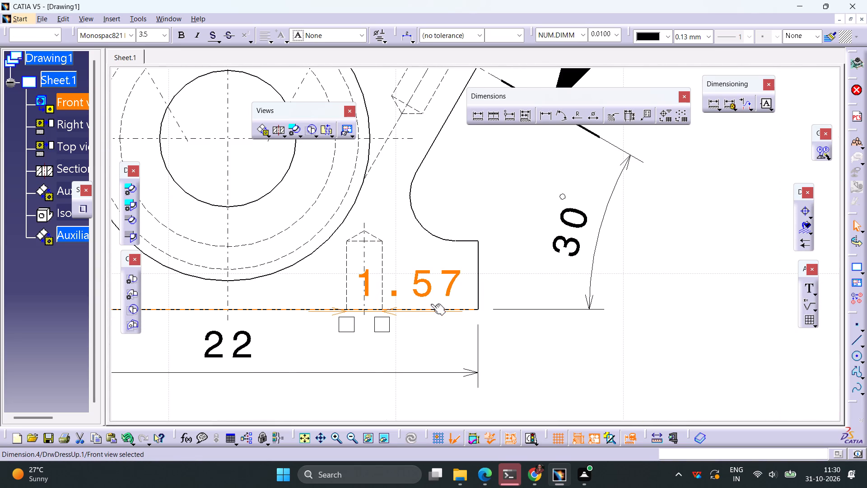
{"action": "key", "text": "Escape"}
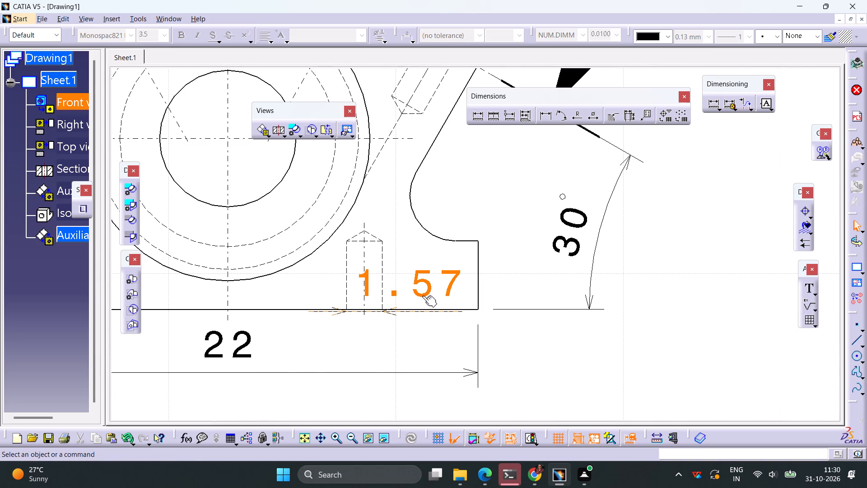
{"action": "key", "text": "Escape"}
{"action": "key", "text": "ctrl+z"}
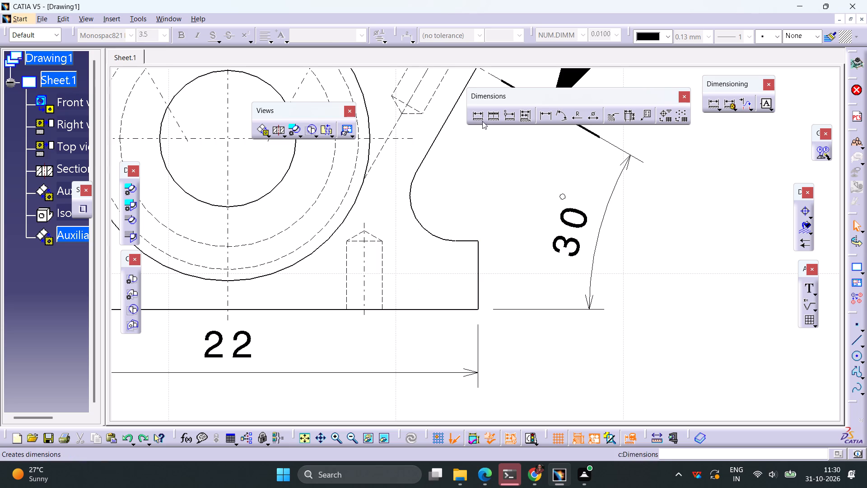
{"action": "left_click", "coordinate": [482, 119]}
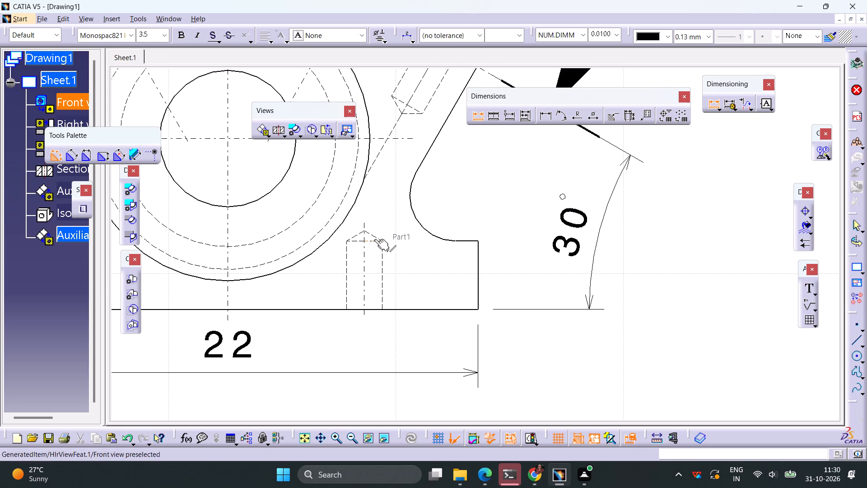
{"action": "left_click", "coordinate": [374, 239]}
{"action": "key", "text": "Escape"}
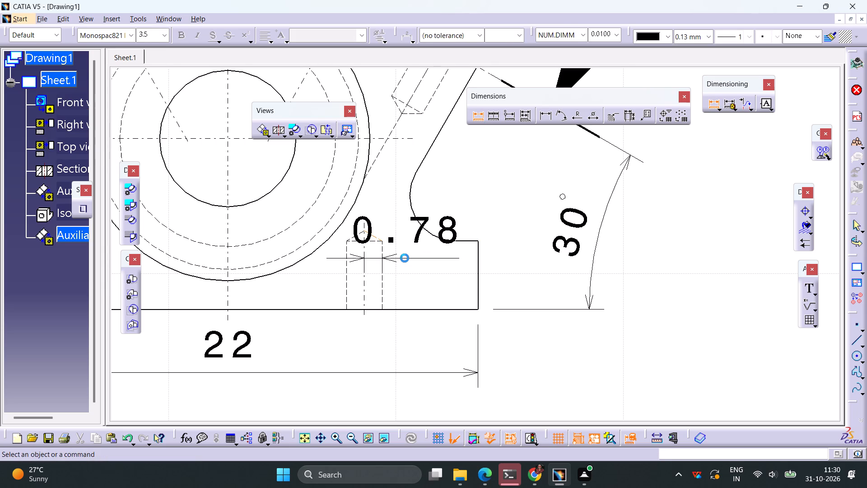
Dimension the right base hole's depth from its shoulder line to the base edge in the front view, with the text below the base.
{"action": "left_click", "coordinate": [481, 120]}
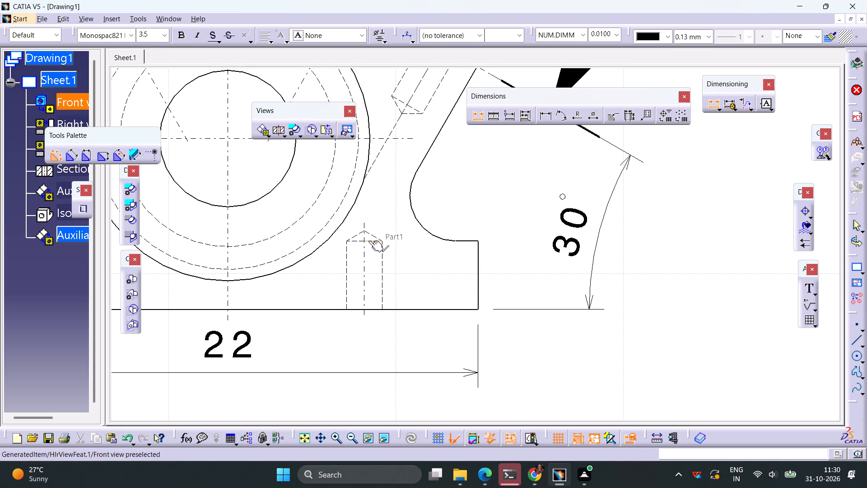
{"action": "left_click", "coordinate": [368, 240]}
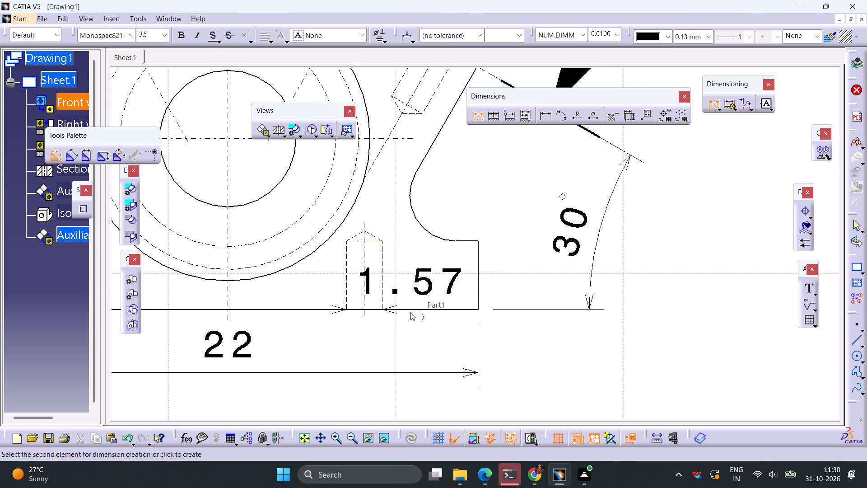
{"action": "left_click", "coordinate": [408, 309]}
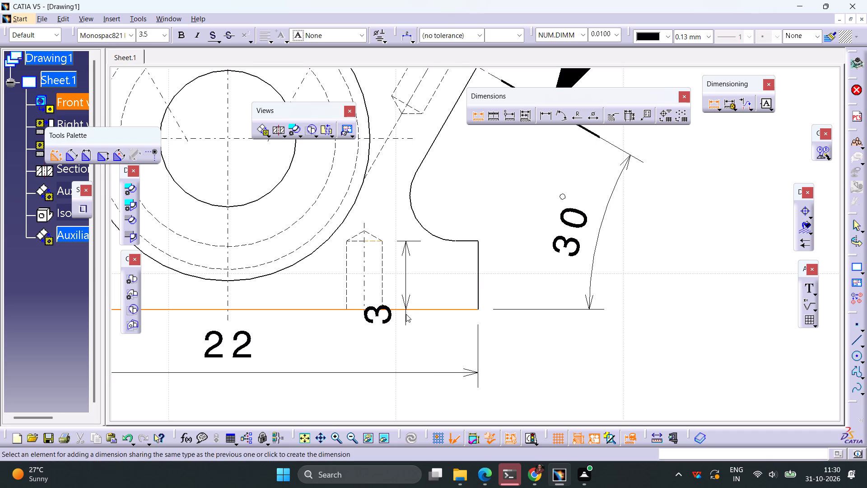
{"action": "left_click", "coordinate": [403, 343]}
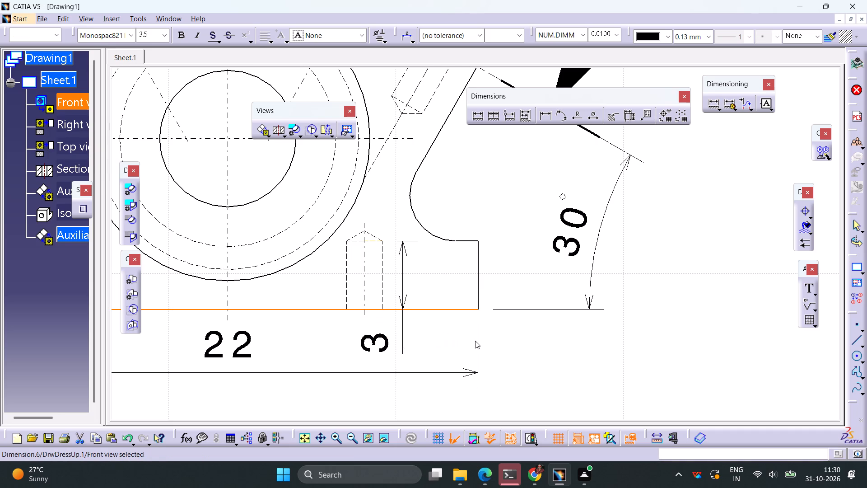
Dimension the right foot's edge height and the length of its short top edge in the front view, both placed outside the part.
{"action": "left_click", "coordinate": [478, 116]}
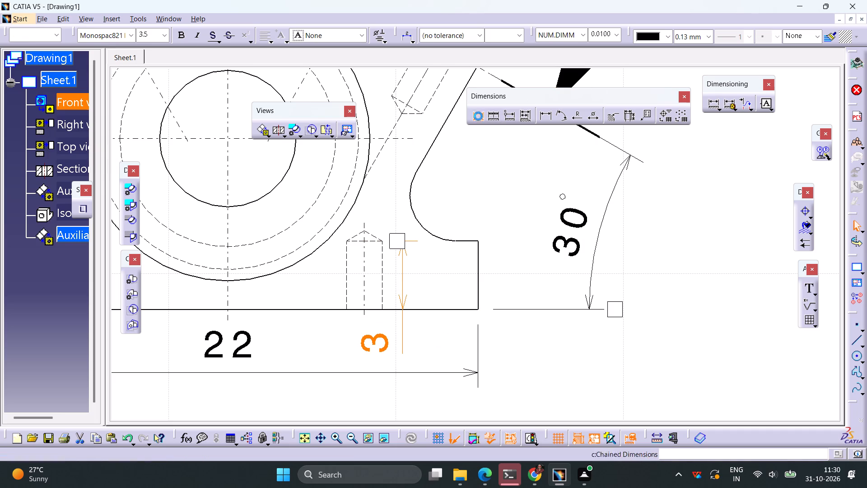
{"action": "left_click", "coordinate": [477, 283]}
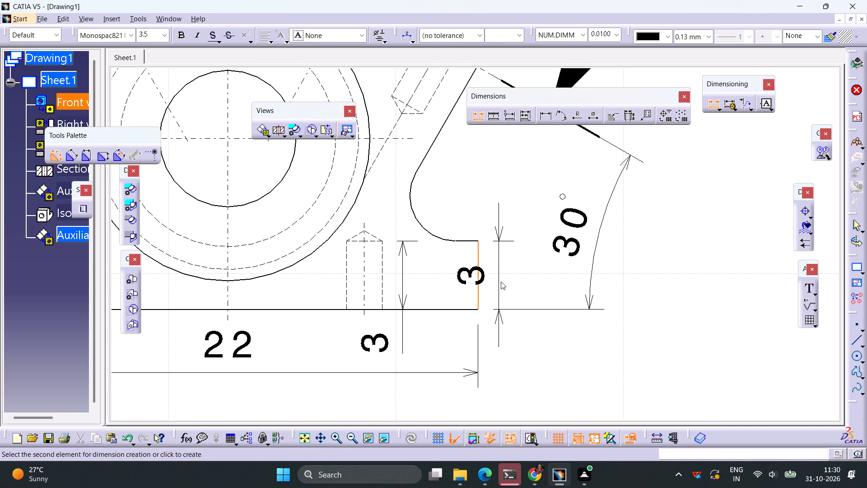
{"action": "left_click", "coordinate": [531, 360]}
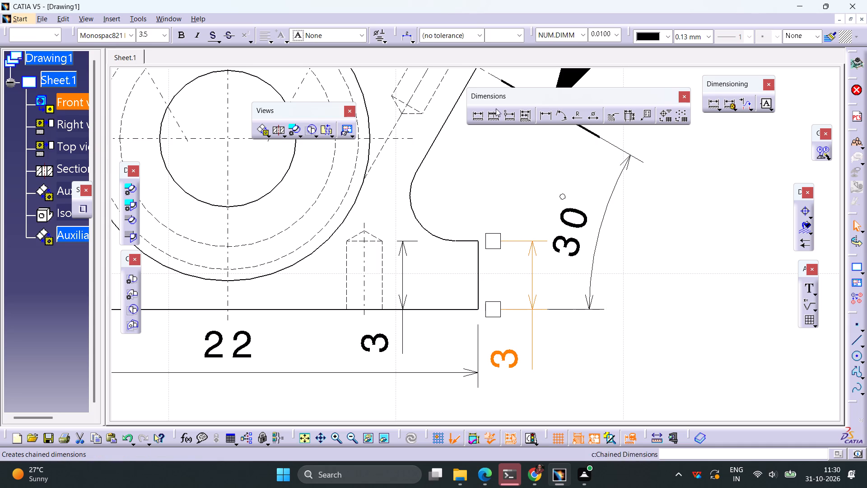
{"action": "left_click", "coordinate": [541, 118]}
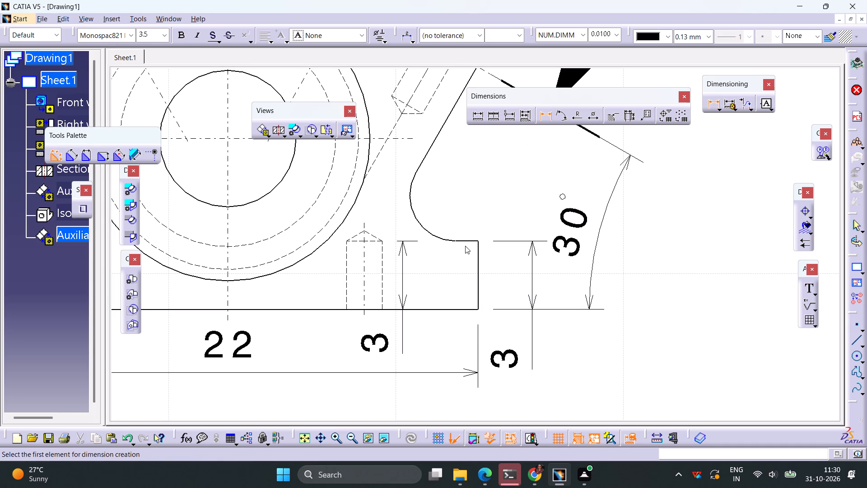
{"action": "left_click", "coordinate": [469, 241]}
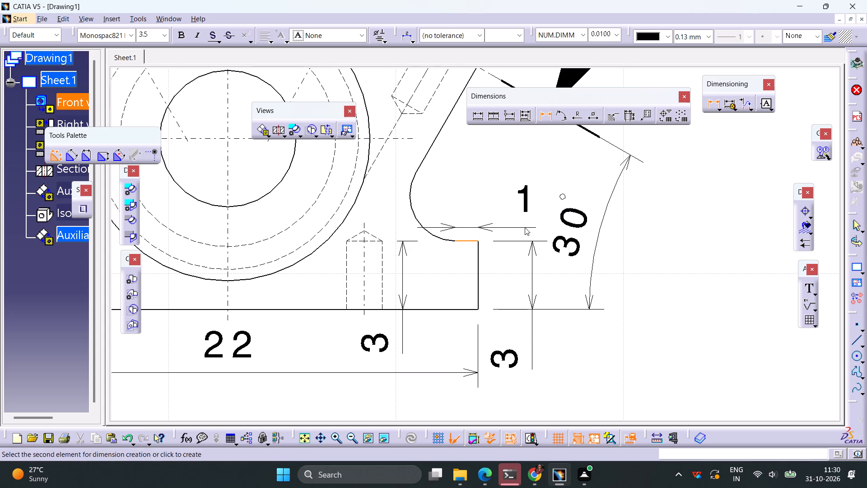
{"action": "left_click", "coordinate": [525, 227]}
Dimension the radius of the right concave fillet above the foot in the front view, with the text outside the part.
{"action": "left_click", "coordinate": [580, 118]}
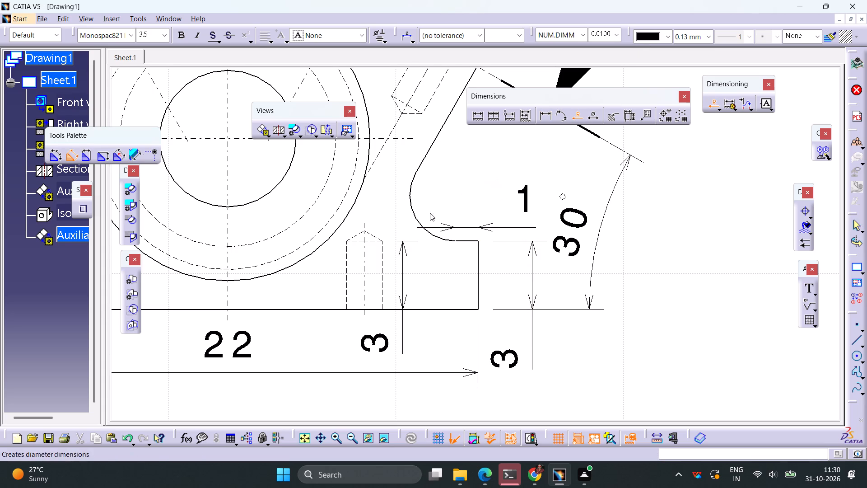
{"action": "left_click", "coordinate": [413, 212]}
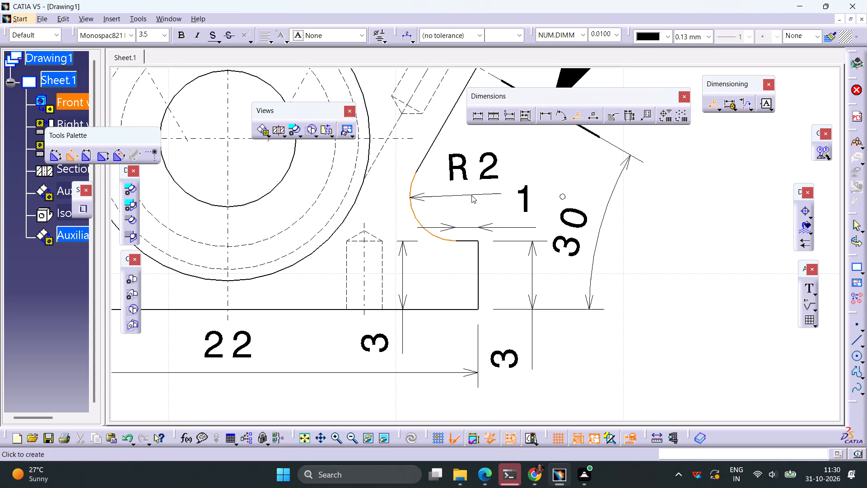
{"action": "left_click", "coordinate": [474, 192]}
Dimension the front view's overall height from the roof apex to the base edge, placed beyond the angle dimension.
{"action": "middle_click_drag", "start_coordinate": [495, 206], "coordinate": [498, 211], "text": "ctrl"}
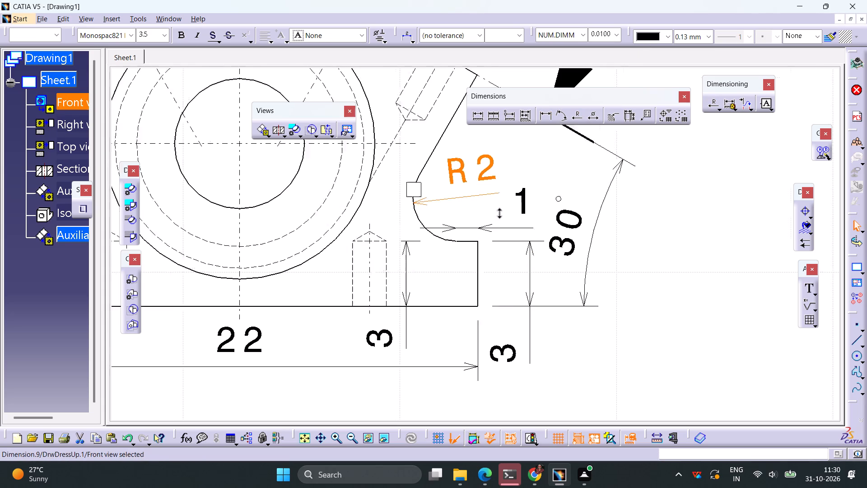
{"action": "middle_click_drag", "start_coordinate": [498, 211], "coordinate": [502, 249], "text": "ctrl"}
{"action": "middle_click_drag", "start_coordinate": [579, 223], "coordinate": [599, 297]}
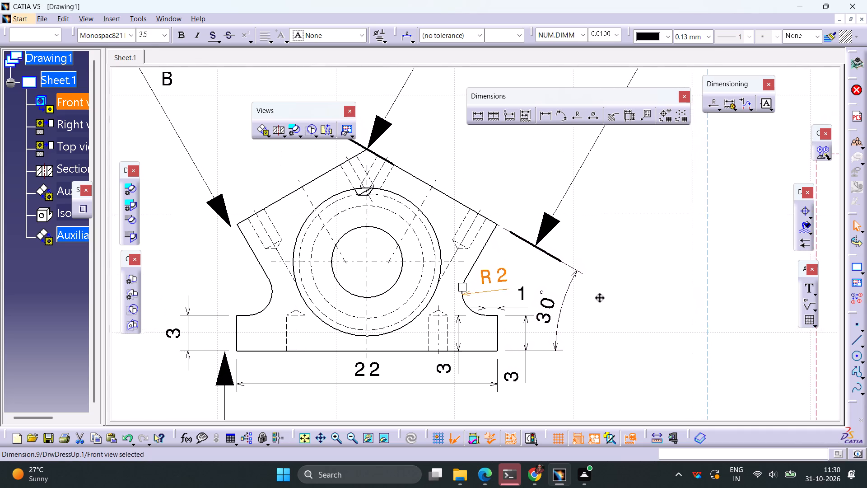
{"action": "middle_click_drag", "start_coordinate": [599, 297], "coordinate": [599, 300]}
{"action": "left_click", "coordinate": [480, 117]}
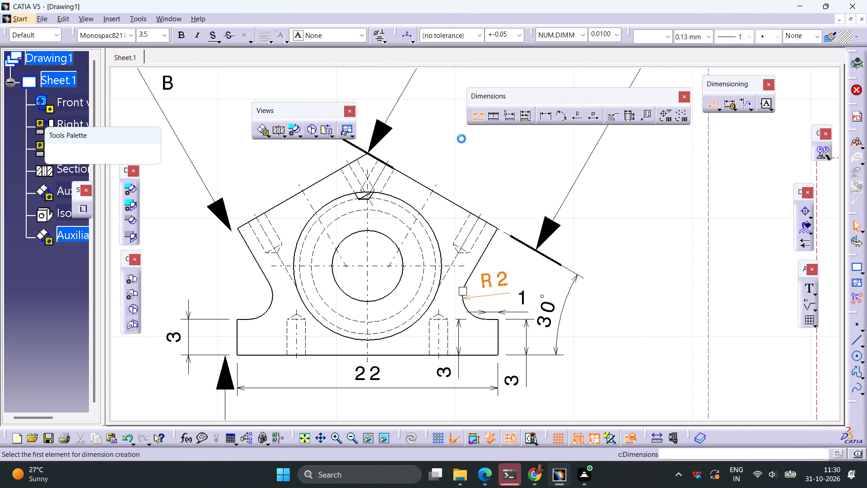
{"action": "left_click", "coordinate": [367, 152]}
{"action": "left_click", "coordinate": [404, 353]}
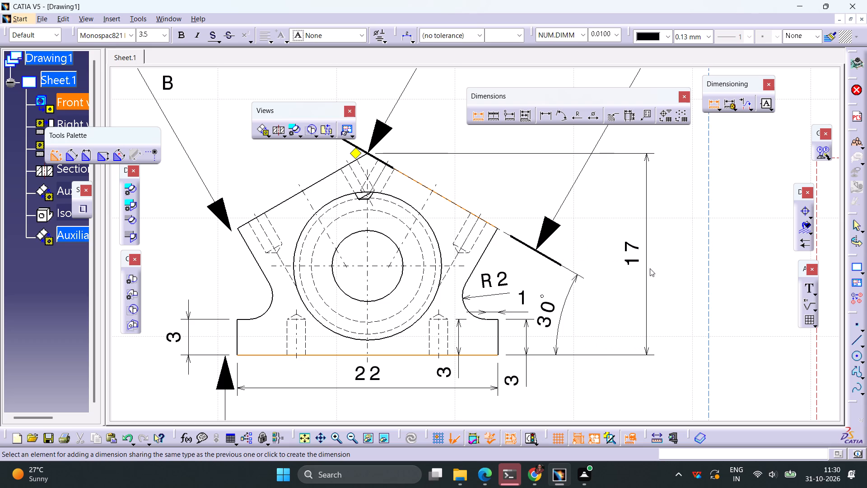
{"action": "left_click", "coordinate": [650, 268]}
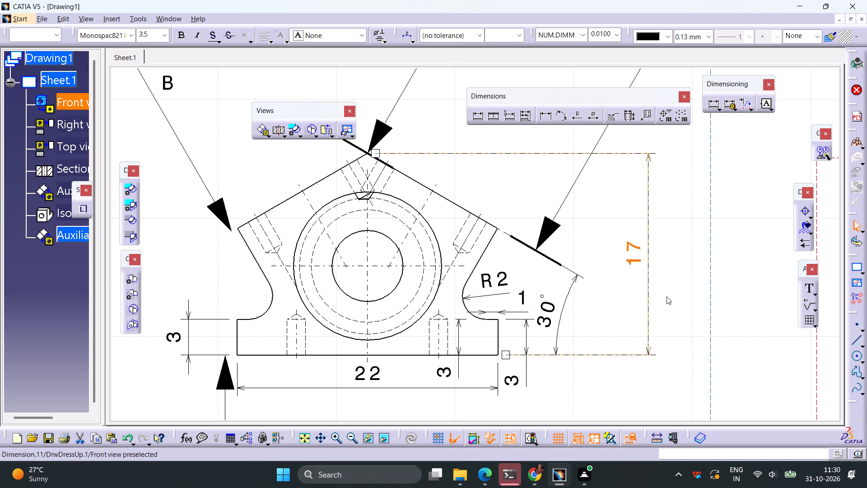
Dimension the diameters of the outer boss circle and the central bore in the front view, with both texts above the part.
{"action": "left_click", "coordinate": [596, 114]}
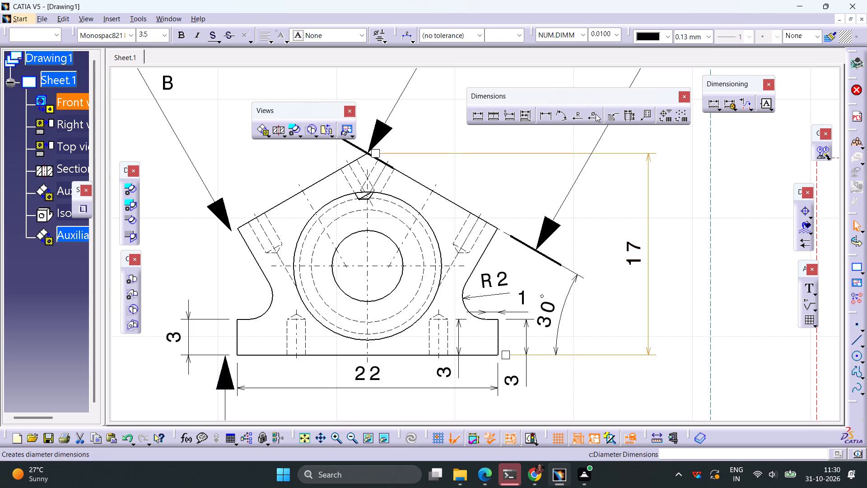
{"action": "left_click", "coordinate": [324, 207]}
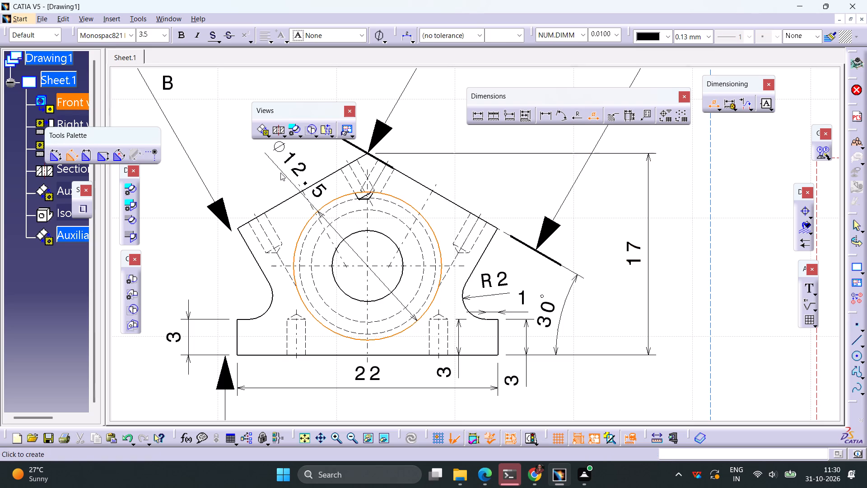
{"action": "left_click", "coordinate": [261, 154]}
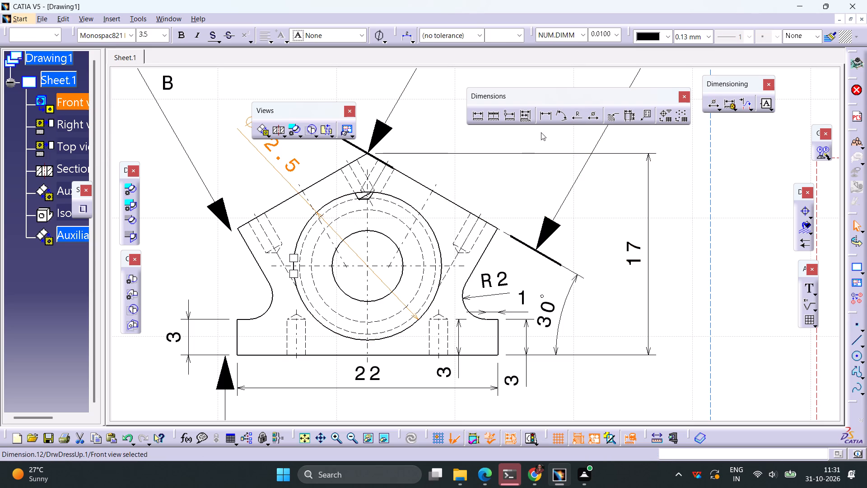
{"action": "left_click", "coordinate": [592, 116]}
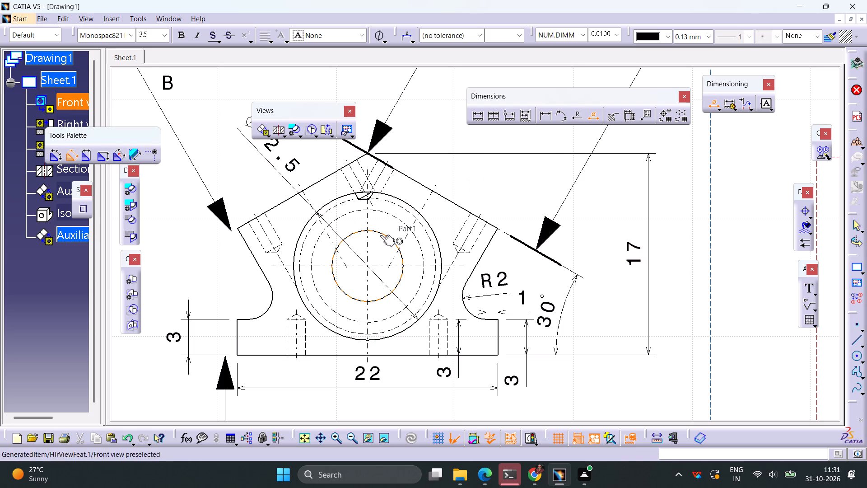
{"action": "left_click", "coordinate": [380, 235]}
{"action": "left_click", "coordinate": [431, 135]}
Dimension the left inclined hole's depth along its axis, from its shoulder line to the sloping top edge, placed outside the part.
{"action": "middle_click_drag", "start_coordinate": [452, 148], "coordinate": [452, 175], "text": "ctrl"}
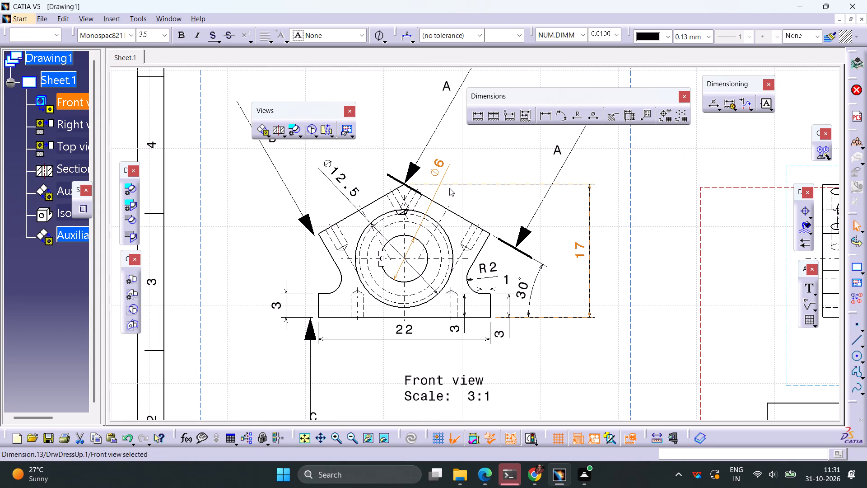
{"action": "left_click", "coordinate": [475, 120]}
{"action": "middle_click_drag", "start_coordinate": [324, 272], "coordinate": [357, 217], "text": "ctrl"}
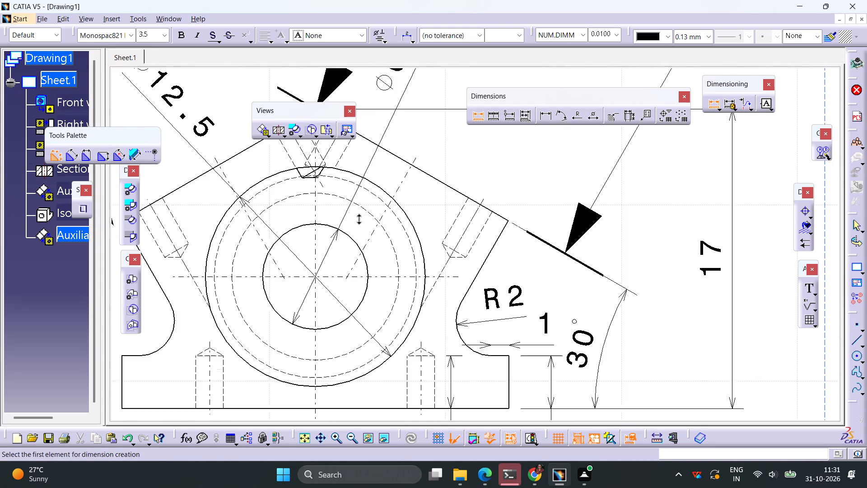
{"action": "middle_click_drag", "start_coordinate": [357, 217], "coordinate": [363, 205], "text": "ctrl"}
{"action": "middle_click_drag", "start_coordinate": [335, 232], "coordinate": [645, 264]}
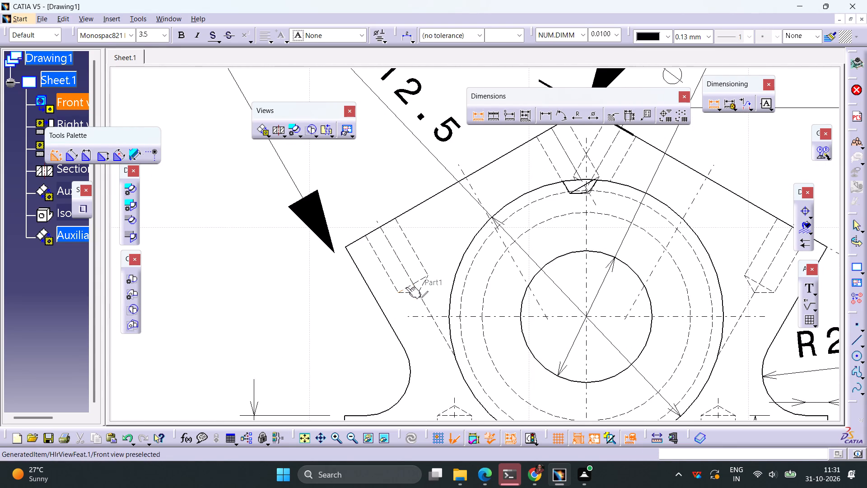
{"action": "left_click", "coordinate": [406, 287]}
{"action": "left_click", "coordinate": [370, 230]}
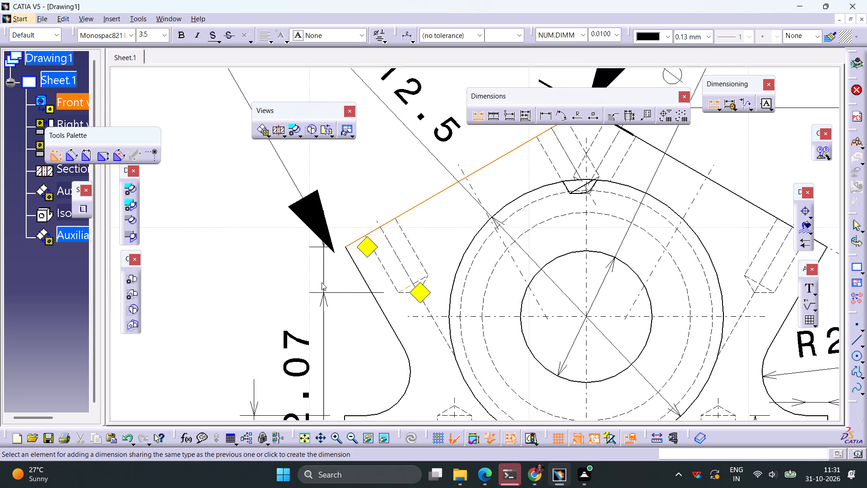
{"action": "left_click", "coordinate": [74, 158]}
{"action": "left_click", "coordinate": [324, 307]}
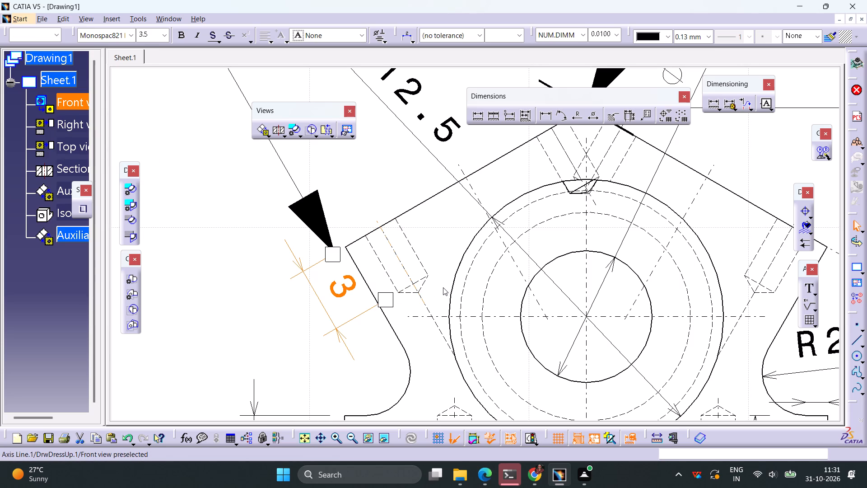
Dimension the horizontal centre distance between the two holes in auxiliary view C, placed above the holes.
{"action": "middle_click_drag", "start_coordinate": [443, 287], "coordinate": [443, 331], "text": "ctrl"}
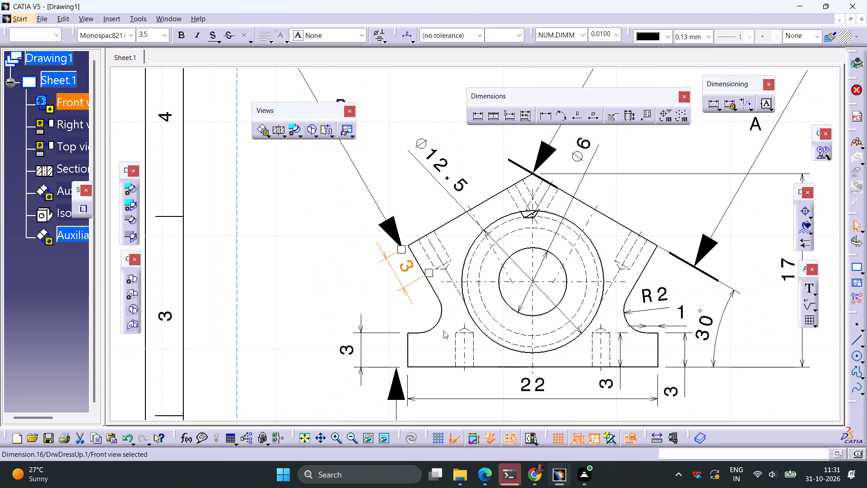
{"action": "middle_click_drag", "start_coordinate": [466, 329], "coordinate": [473, 350], "text": "ctrl"}
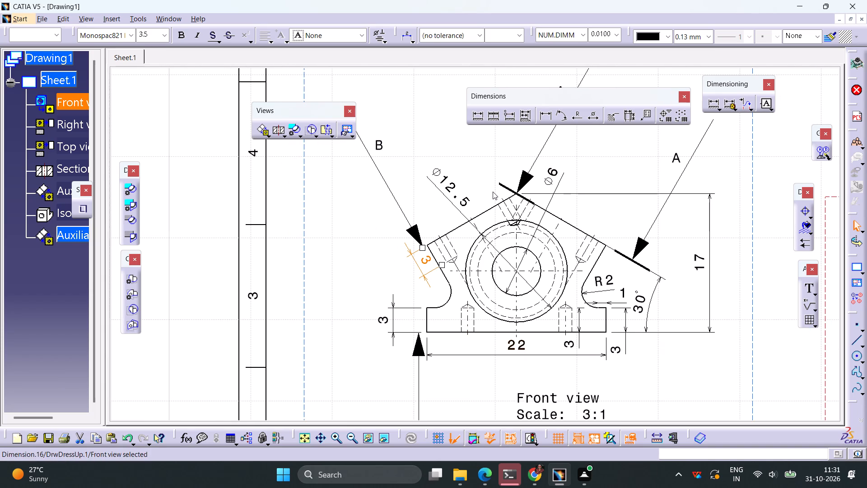
{"action": "middle_click_drag", "start_coordinate": [576, 301], "coordinate": [478, 262]}
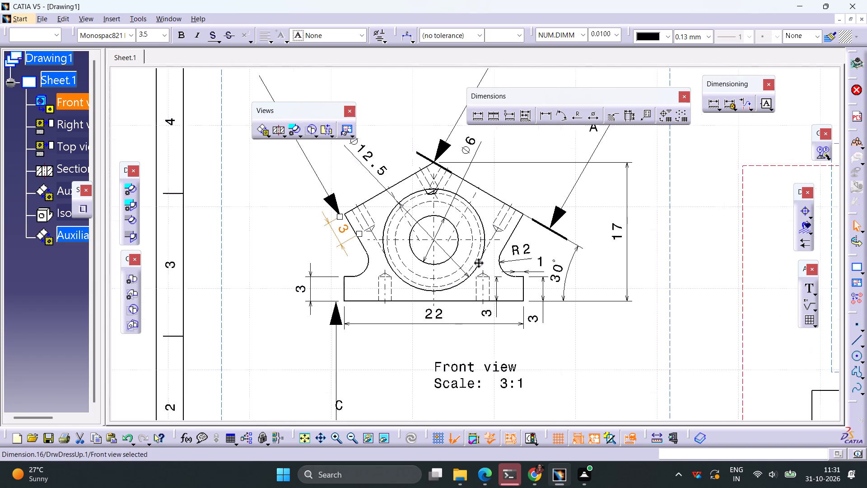
{"action": "middle_click_drag", "start_coordinate": [478, 262], "coordinate": [299, 157]}
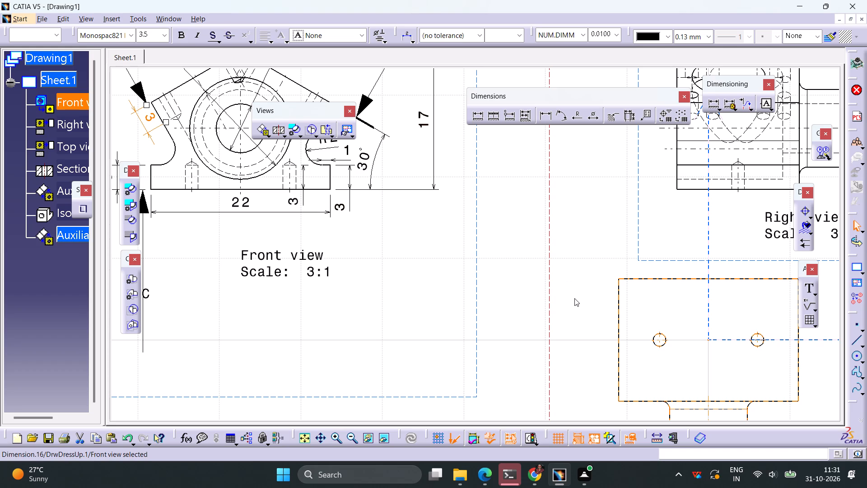
{"action": "middle_click_drag", "start_coordinate": [574, 300], "coordinate": [495, 263]}
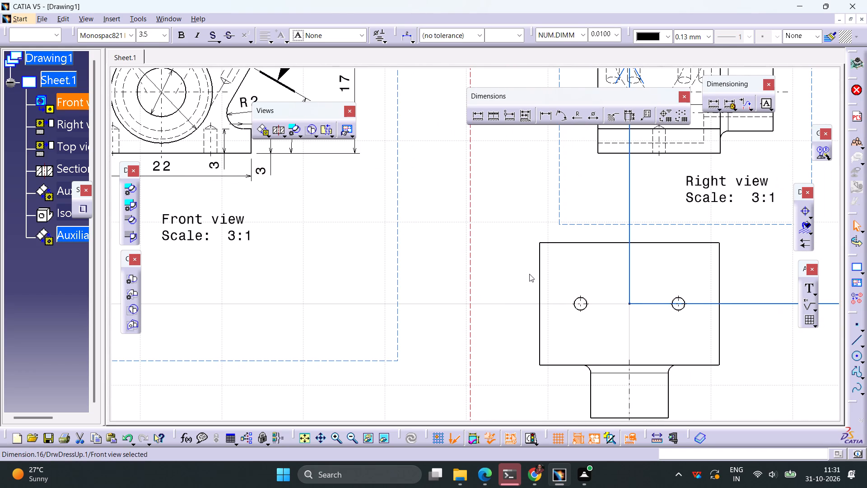
{"action": "left_click", "coordinate": [480, 117]}
{"action": "left_click", "coordinate": [579, 301]}
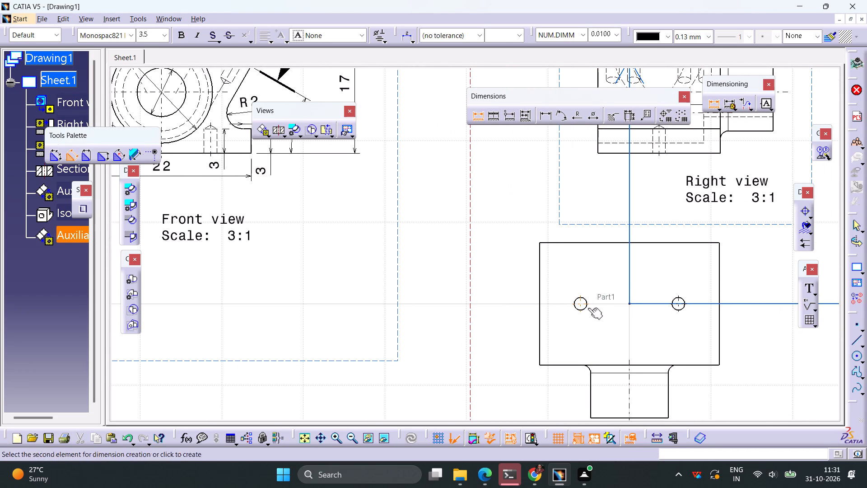
{"action": "left_click", "coordinate": [680, 301]}
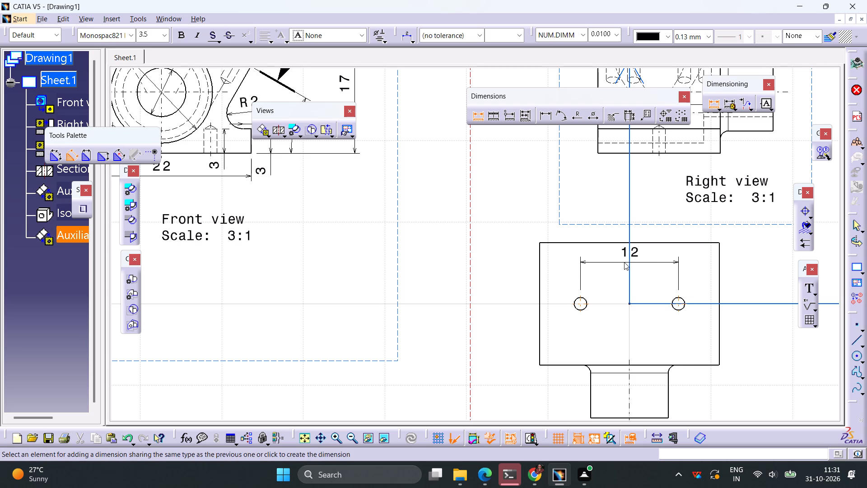
{"action": "left_click", "coordinate": [623, 262]}
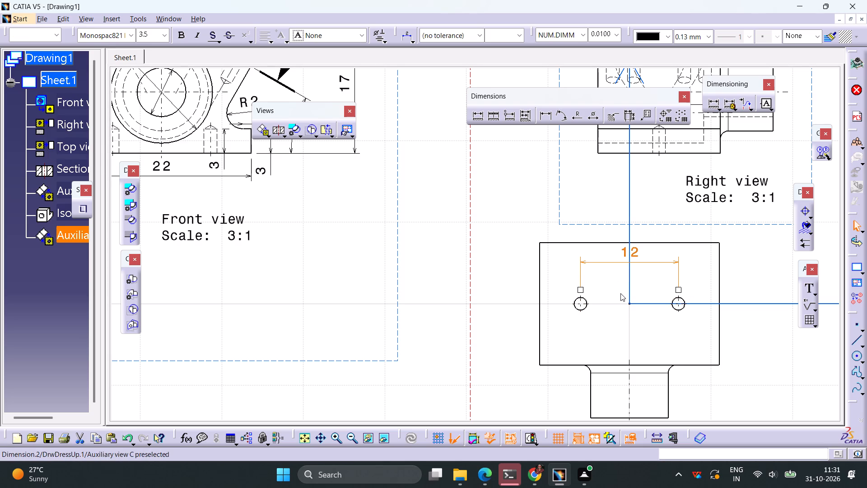
Dimension the vertical distance from the left hole's centre to the top edge in auxiliary view C, placed outside the part.
{"action": "left_click", "coordinate": [475, 115]}
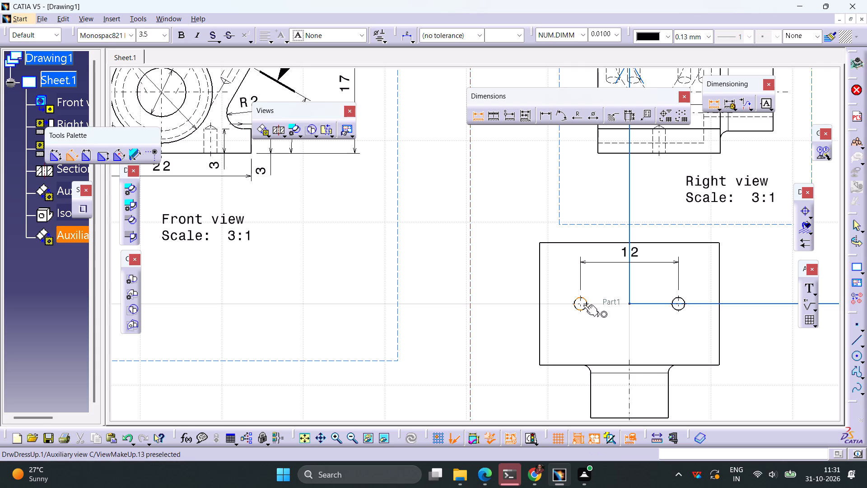
{"action": "left_click", "coordinate": [583, 305]}
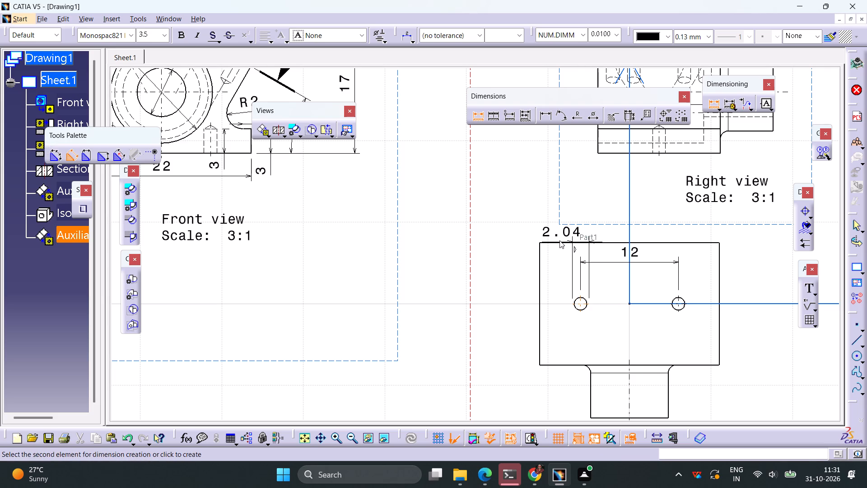
{"action": "left_click", "coordinate": [565, 242]}
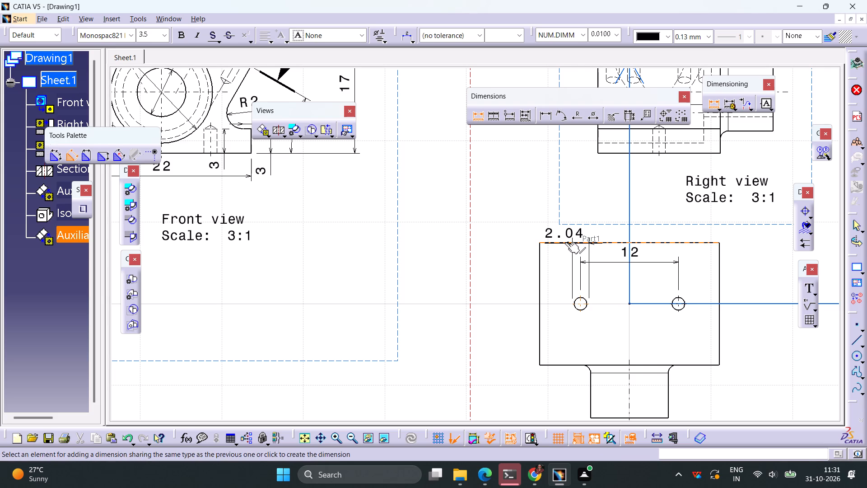
{"action": "left_click", "coordinate": [513, 286]}
Move auxiliary view C upward so that its title clears the sheet's bottom border.
{"action": "middle_click_drag", "start_coordinate": [568, 337], "coordinate": [564, 361], "text": "ctrl"}
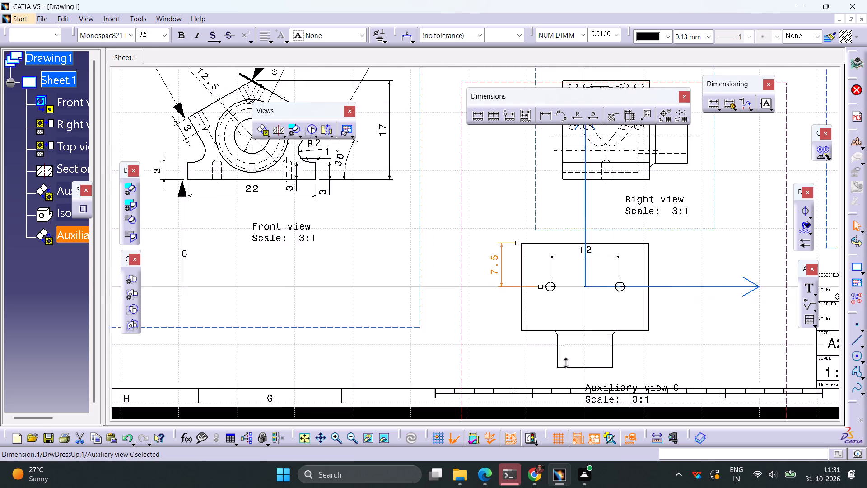
{"action": "middle_click_drag", "start_coordinate": [564, 361], "coordinate": [564, 368], "text": "ctrl"}
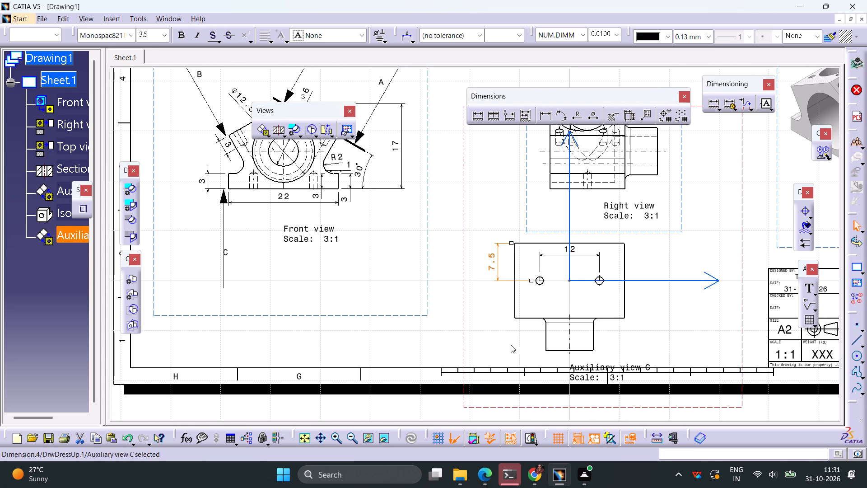
{"action": "left_click_drag", "start_coordinate": [463, 345], "coordinate": [463, 319]}
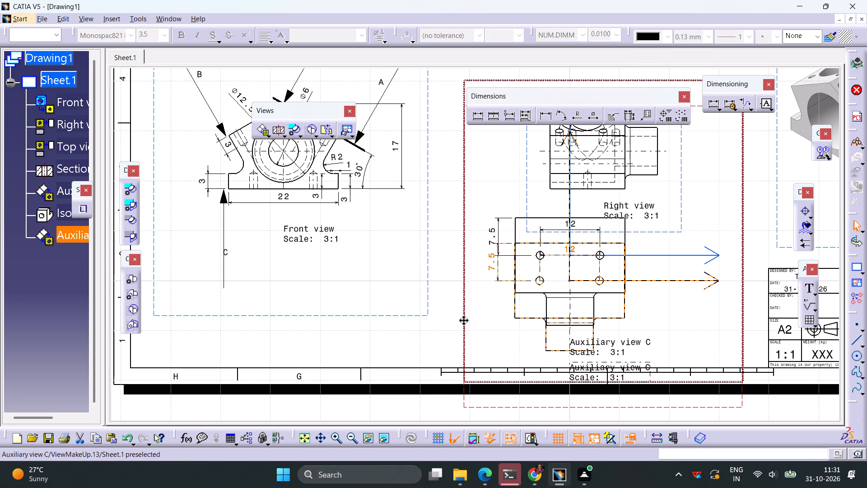
{"action": "left_click_drag", "start_coordinate": [463, 319], "coordinate": [461, 326]}
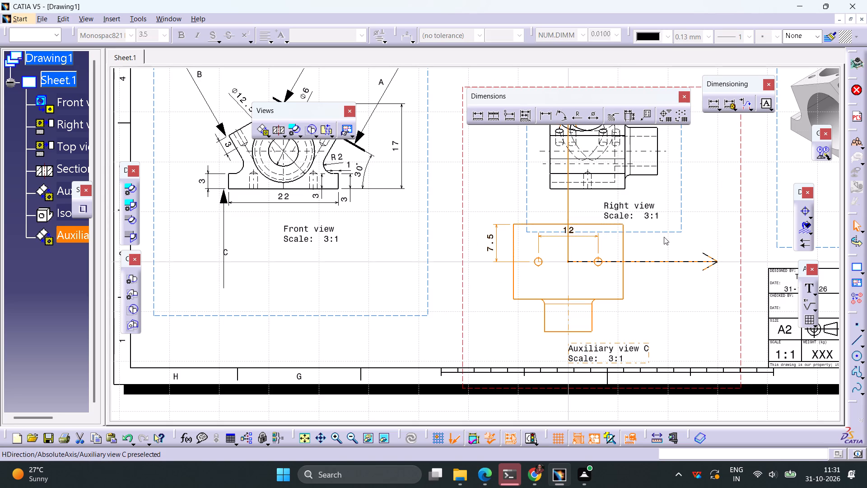
Move the front view and its aligned right view slightly upward, away from auxiliary view C.
{"action": "left_click_drag", "start_coordinate": [667, 233], "coordinate": [671, 200]}
{"action": "middle_click_drag", "start_coordinate": [690, 214], "coordinate": [681, 251], "text": "ctrl"}
{"action": "middle_click_drag", "start_coordinate": [654, 252], "coordinate": [642, 302]}
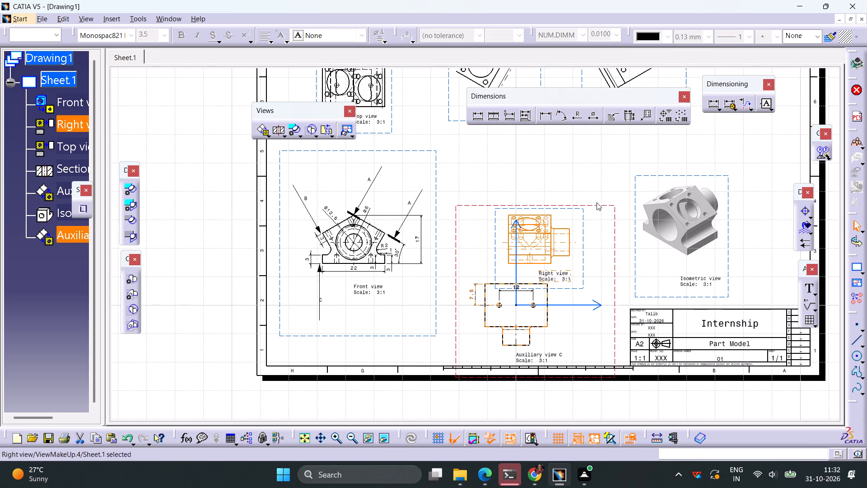
{"action": "left_click", "coordinate": [594, 199]}
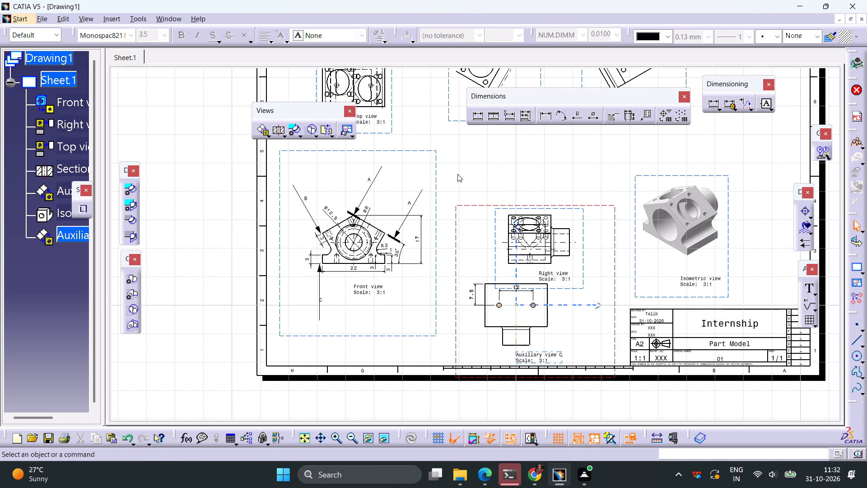
{"action": "left_click_drag", "start_coordinate": [417, 151], "coordinate": [417, 150]}
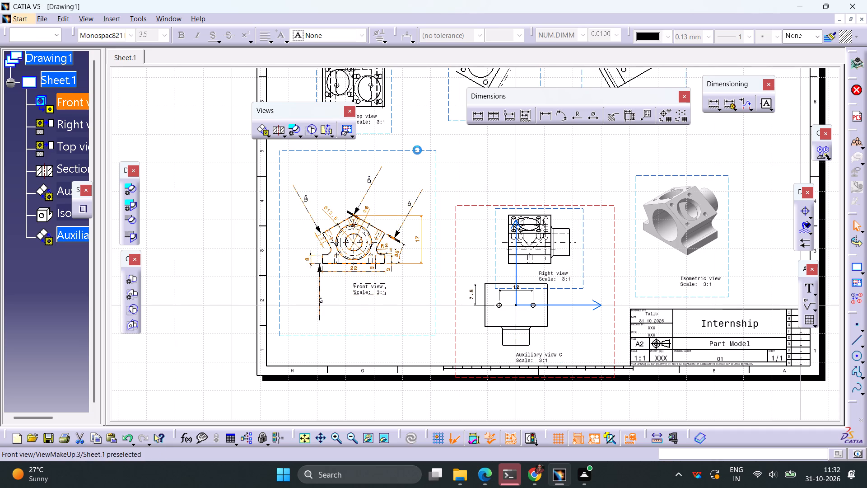
{"action": "left_click_drag", "start_coordinate": [417, 150], "coordinate": [417, 144]}
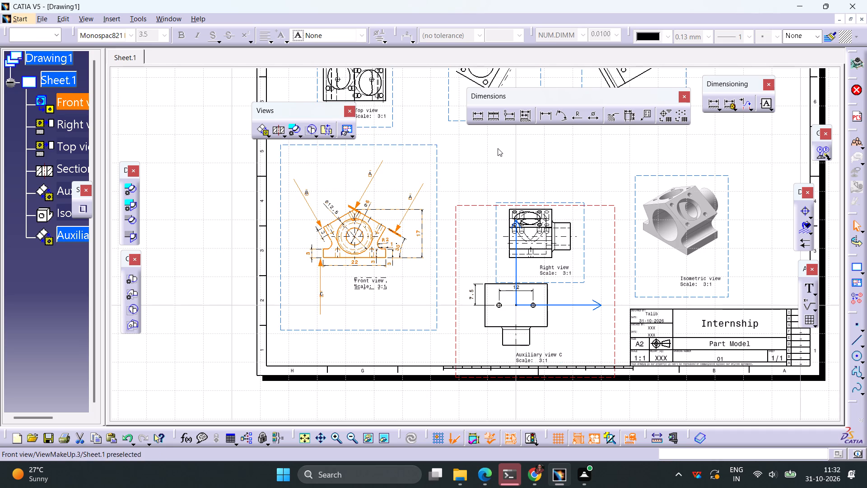
Activate the top view and turn off the display of its hidden lines.
{"action": "left_click", "coordinate": [498, 150]}
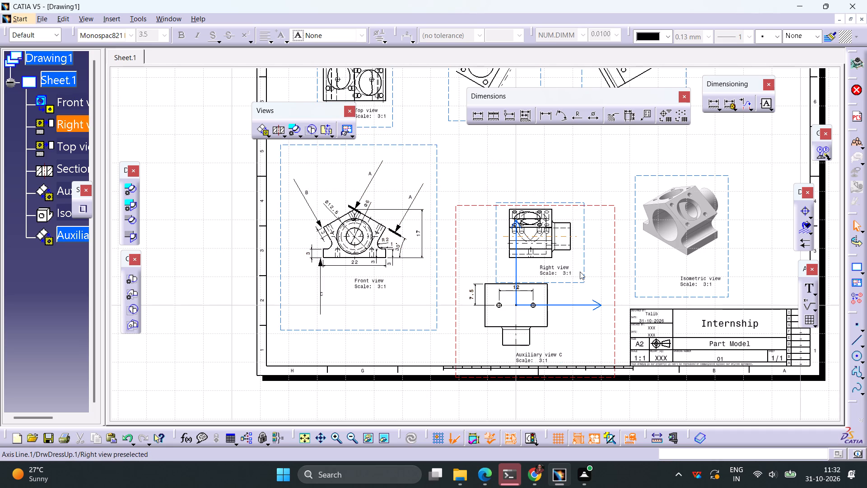
{"action": "middle_click_drag", "start_coordinate": [527, 192], "coordinate": [537, 220]}
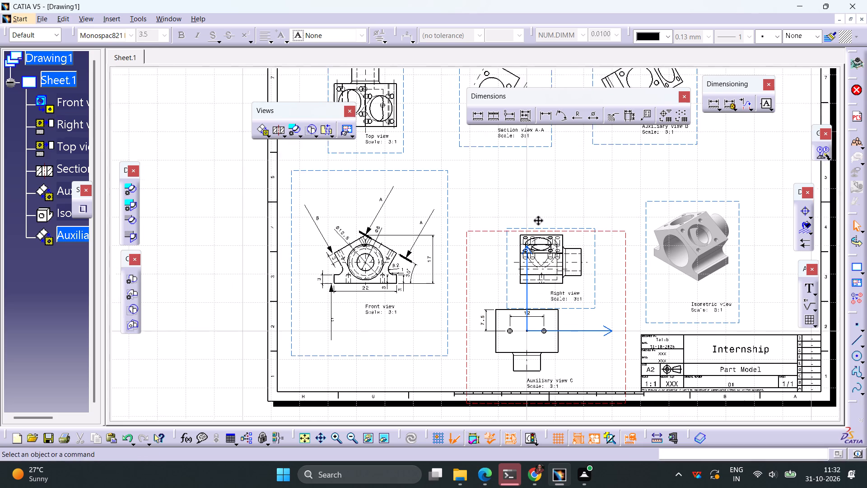
{"action": "middle_click_drag", "start_coordinate": [537, 220], "coordinate": [503, 294]}
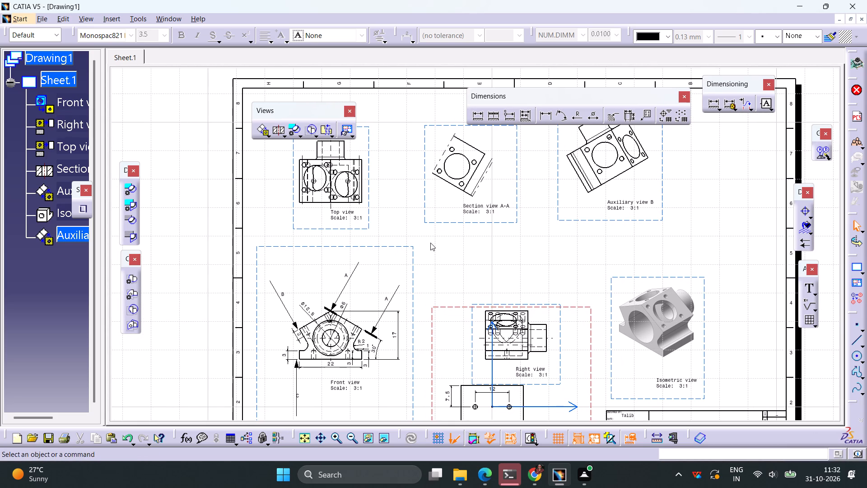
{"action": "right_click", "coordinate": [370, 221]}
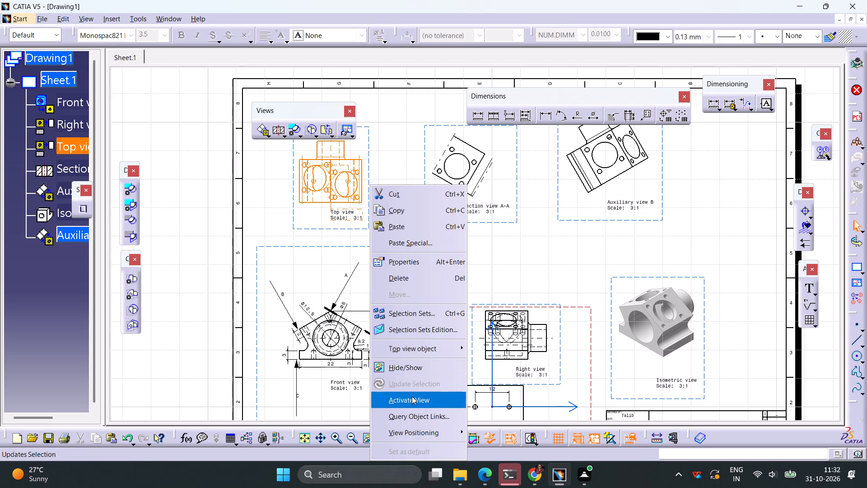
{"action": "left_click", "coordinate": [412, 396]}
{"action": "right_click", "coordinate": [417, 238]}
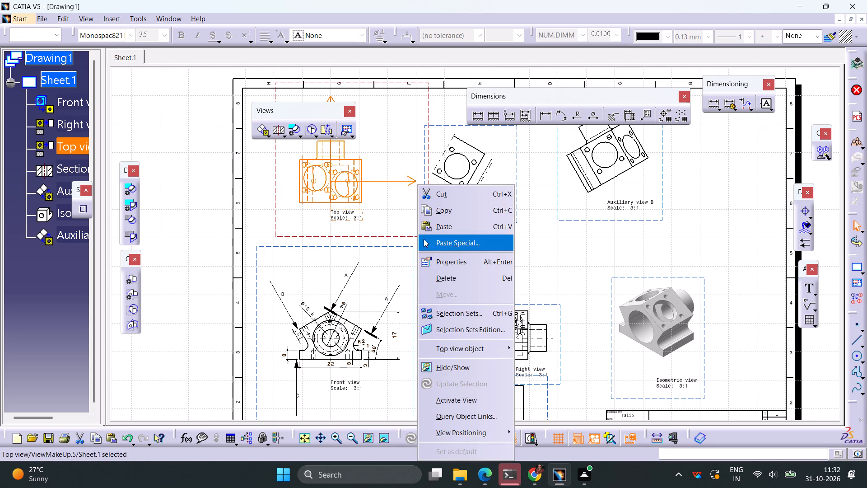
{"action": "left_click", "coordinate": [458, 256]}
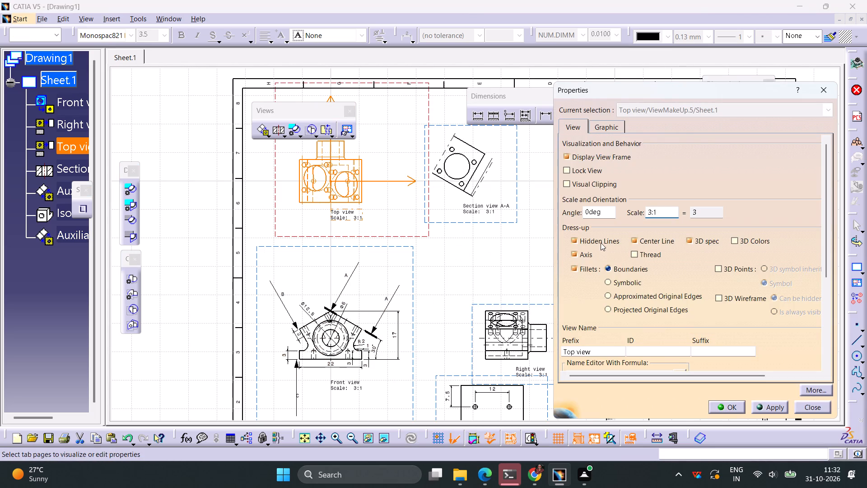
{"action": "left_click", "coordinate": [601, 243]}
{"action": "left_click", "coordinate": [765, 404]}
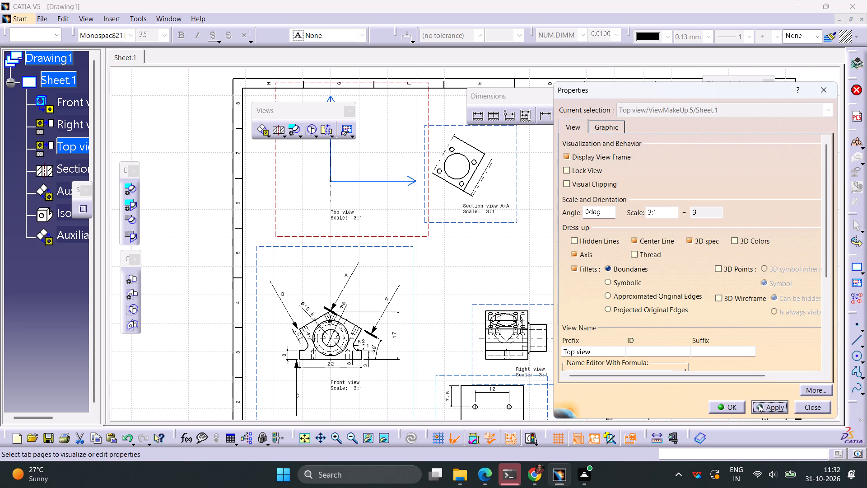
{"action": "left_click", "coordinate": [732, 407]}
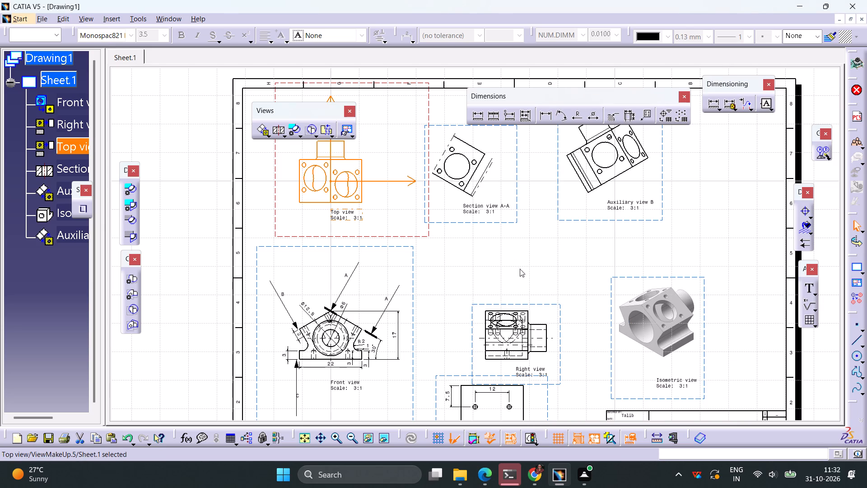
{"action": "left_click_drag", "start_coordinate": [518, 267], "coordinate": [518, 263]}
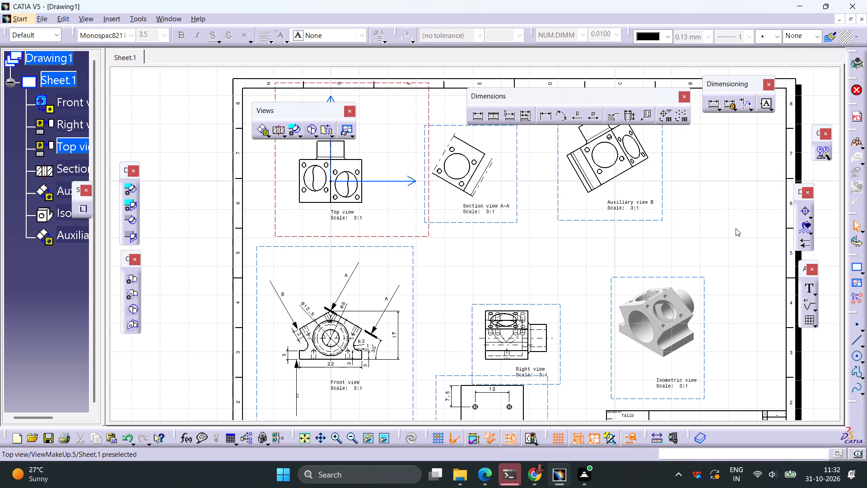
Add centre lines to the right oval opening and its four surrounding small holes in the top view.
{"action": "left_click", "coordinate": [803, 212]}
{"action": "middle_click_drag", "start_coordinate": [459, 267], "coordinate": [468, 223], "text": "ctrl"}
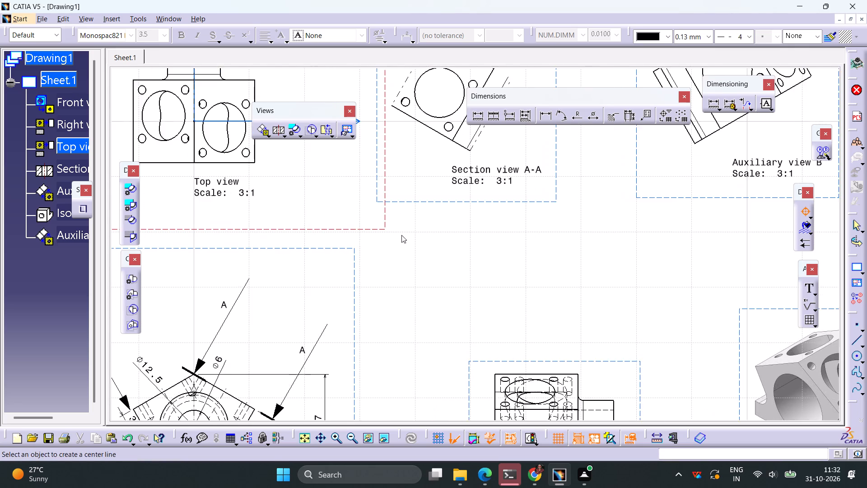
{"action": "middle_click_drag", "start_coordinate": [401, 235], "coordinate": [632, 398]}
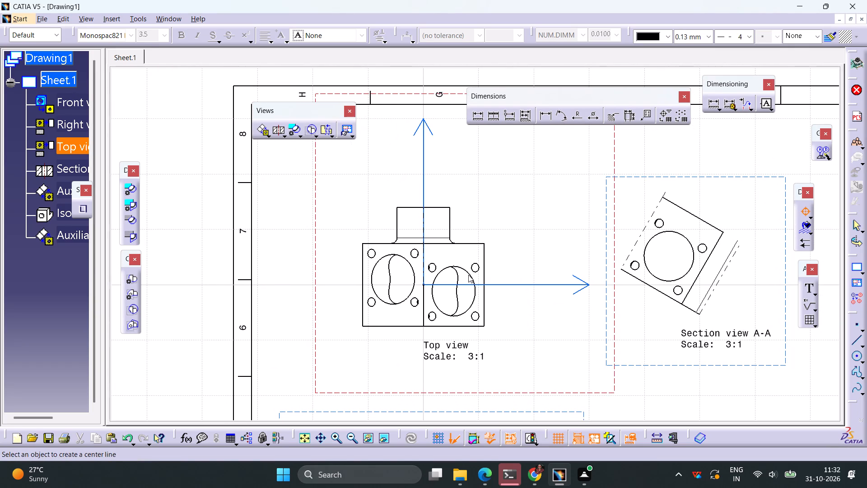
{"action": "left_click", "coordinate": [470, 274]}
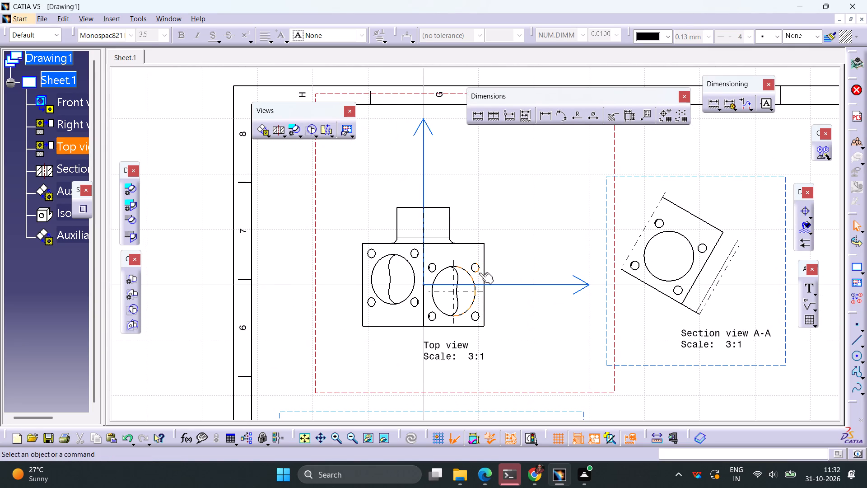
{"action": "left_click", "coordinate": [479, 272]}
{"action": "double_click", "coordinate": [805, 213]}
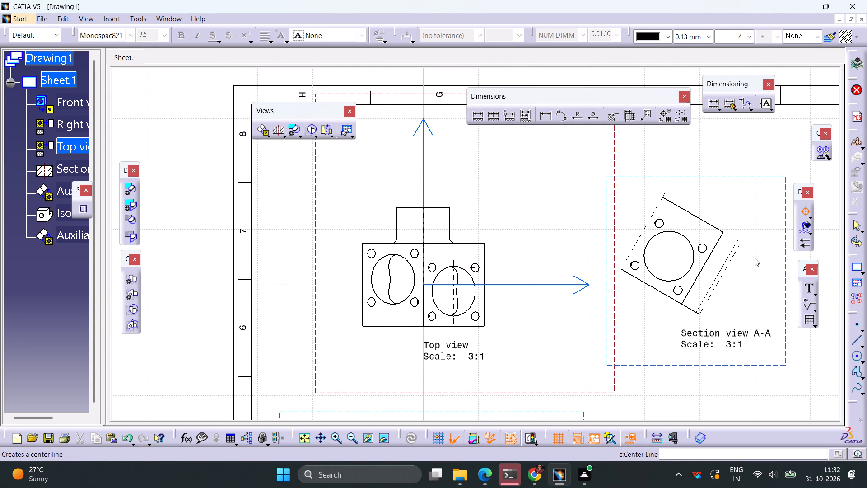
{"action": "left_click", "coordinate": [431, 271]}
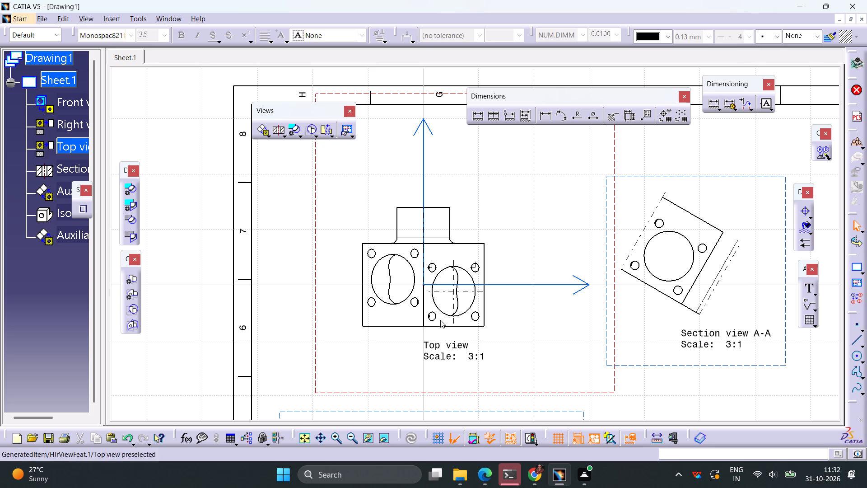
{"action": "left_click", "coordinate": [434, 321]}
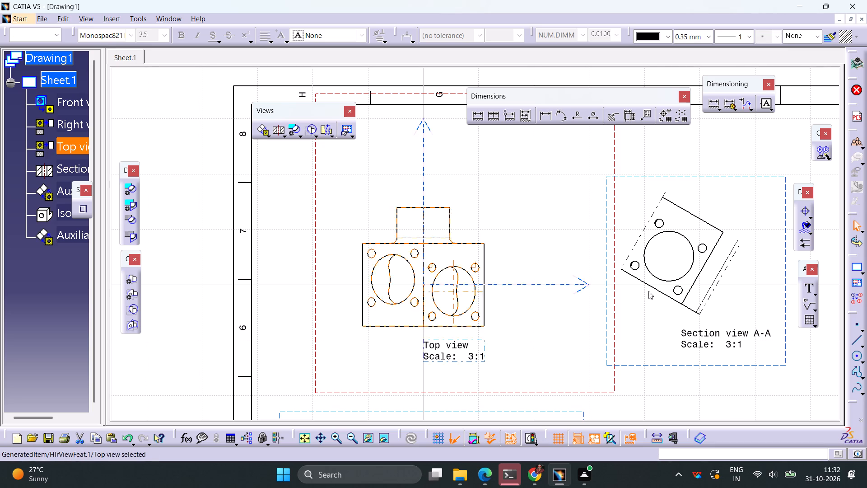
{"action": "left_click", "coordinate": [802, 211]}
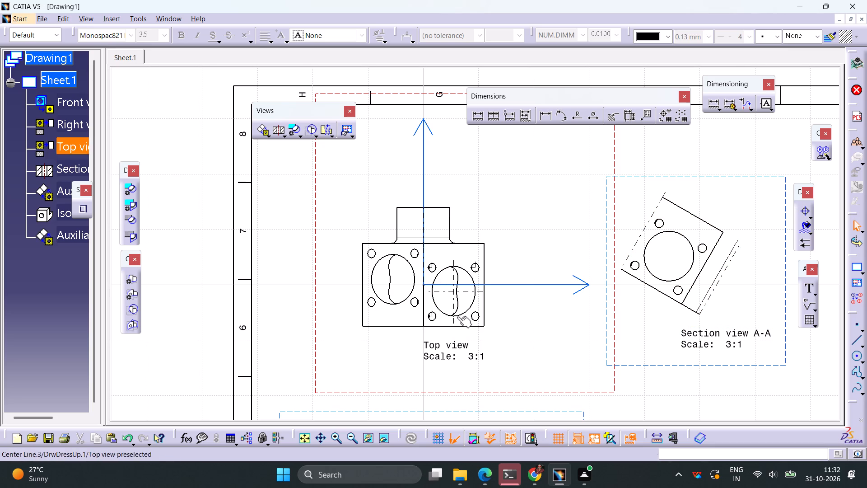
{"action": "left_click", "coordinate": [477, 321]}
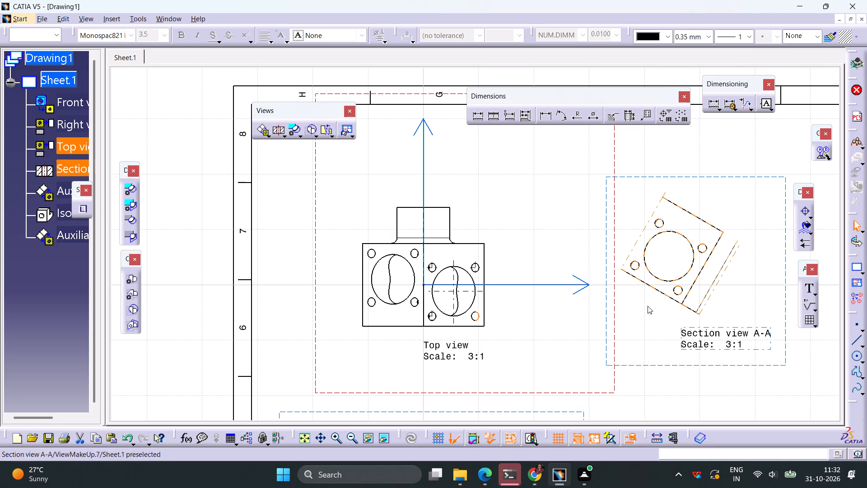
{"action": "left_click", "coordinate": [804, 214]}
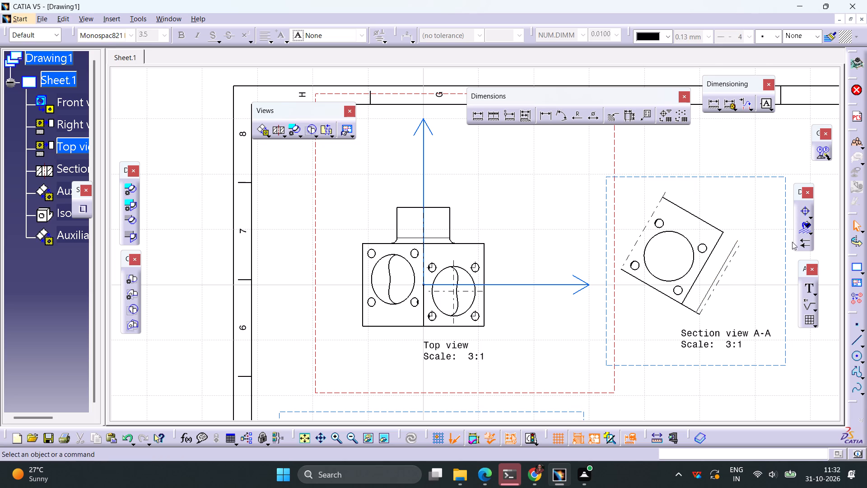
Add centre lines to the left oval opening and the small hole at its upper right in the top view.
{"action": "left_click", "coordinate": [803, 210]}
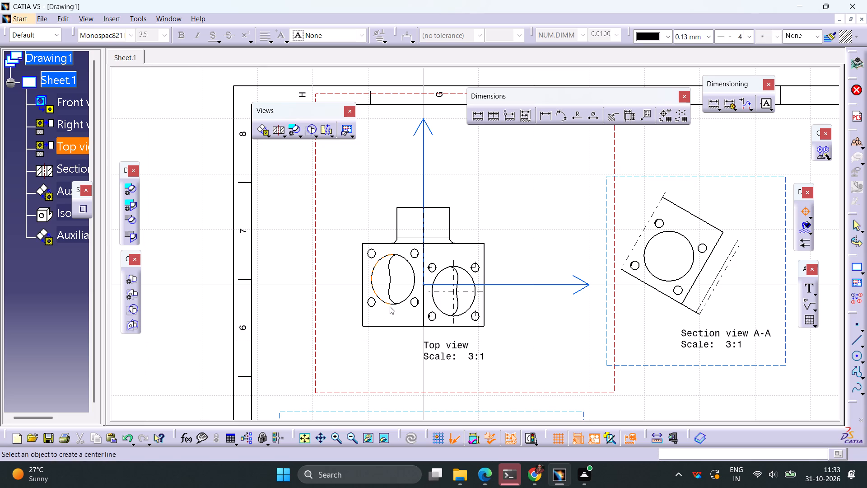
{"action": "left_click", "coordinate": [385, 301]}
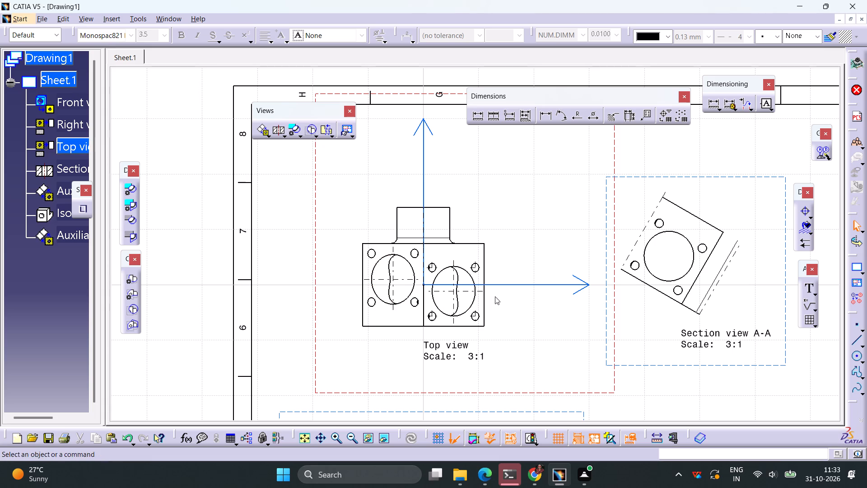
{"action": "left_click", "coordinate": [806, 212]}
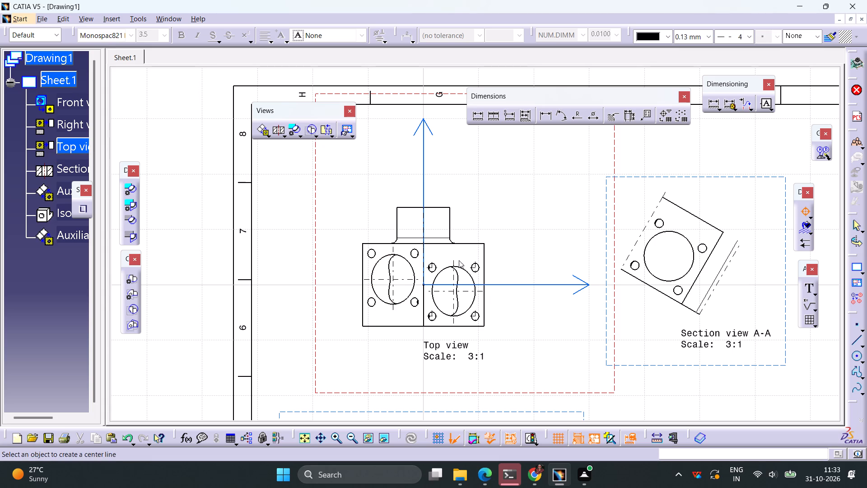
{"action": "left_click", "coordinate": [414, 258]}
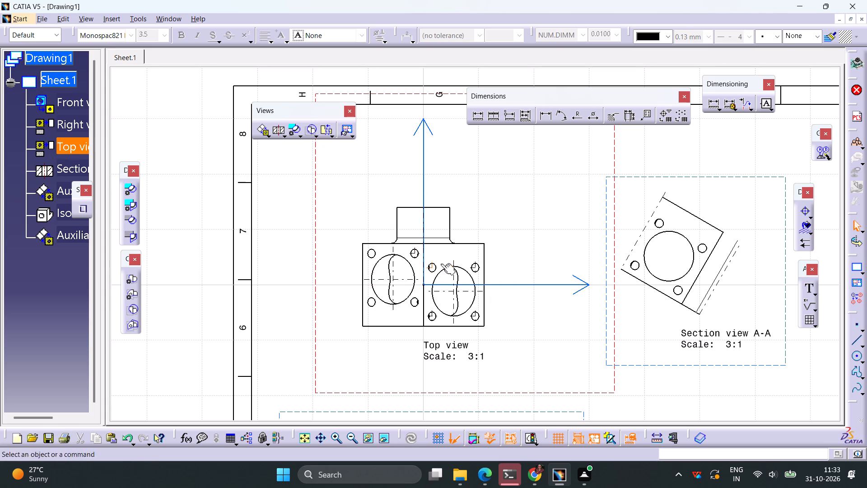
{"action": "left_click", "coordinate": [802, 210]}
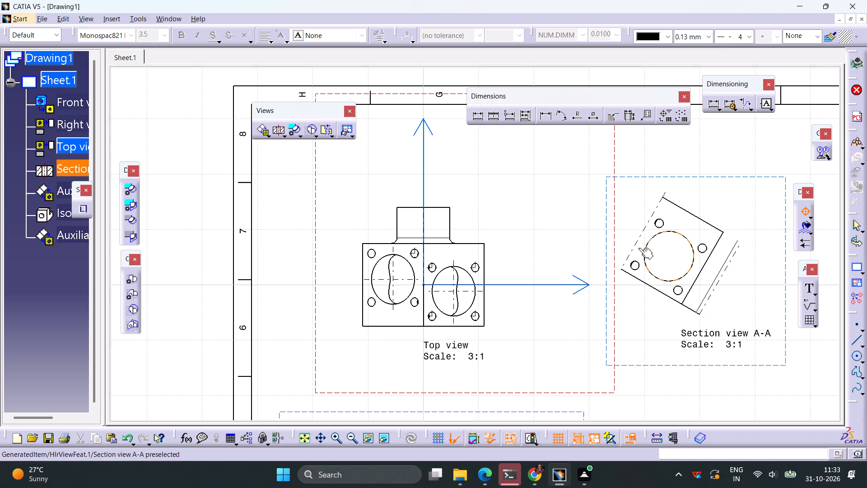
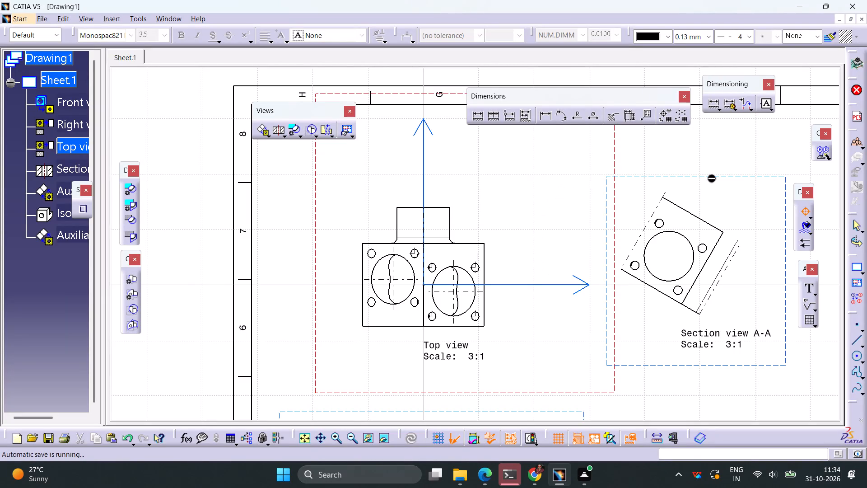
Add centre lines to the lower-right, lower-left and upper-left small holes around the left oval opening in the top view.
{"action": "left_click", "coordinate": [413, 305]}
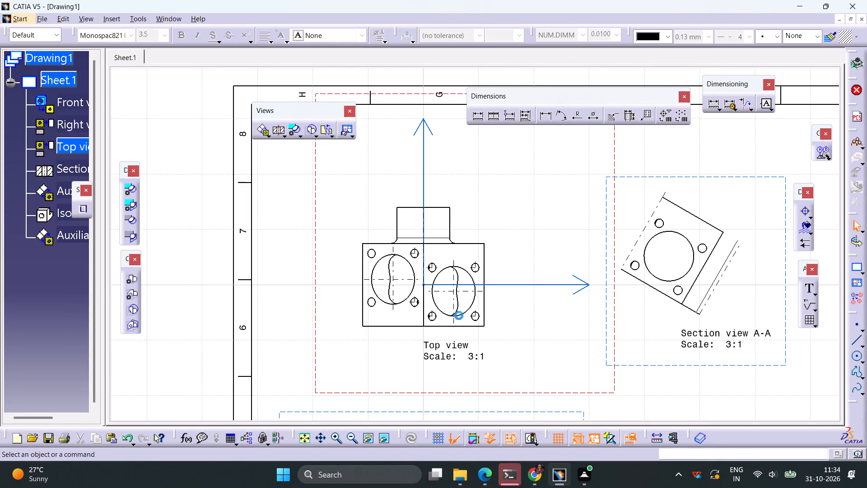
{"action": "left_click", "coordinate": [802, 210]}
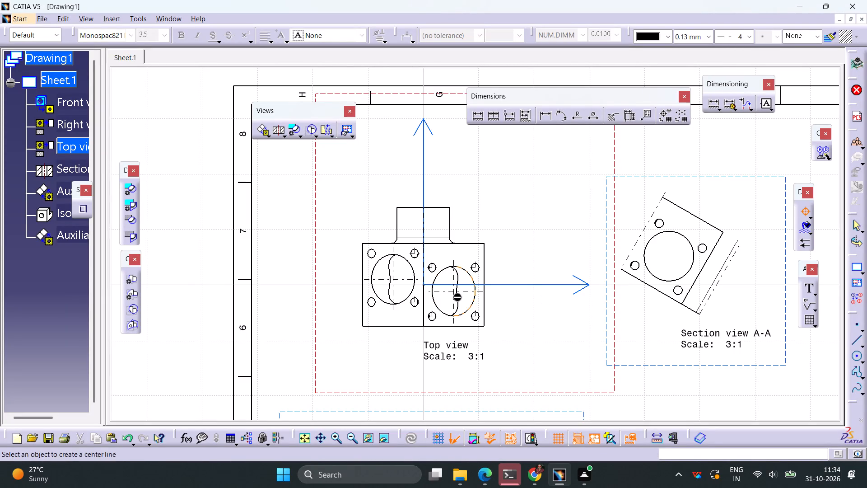
{"action": "left_click", "coordinate": [375, 303]}
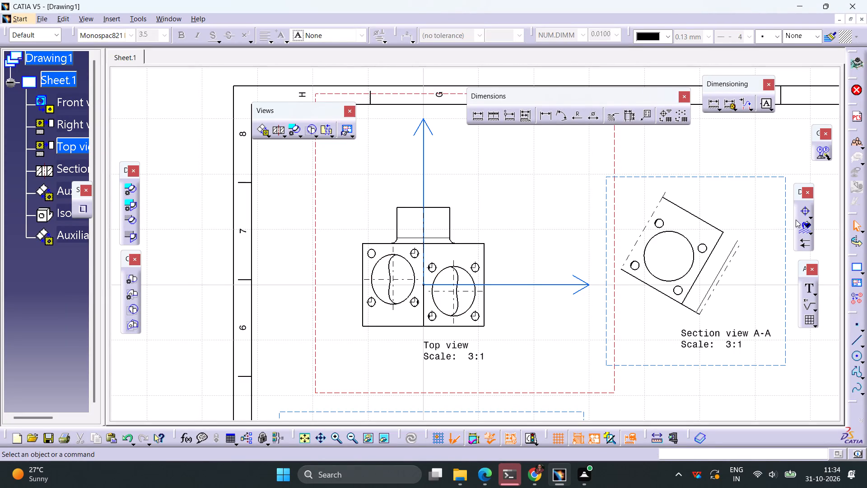
{"action": "left_click", "coordinate": [804, 212]}
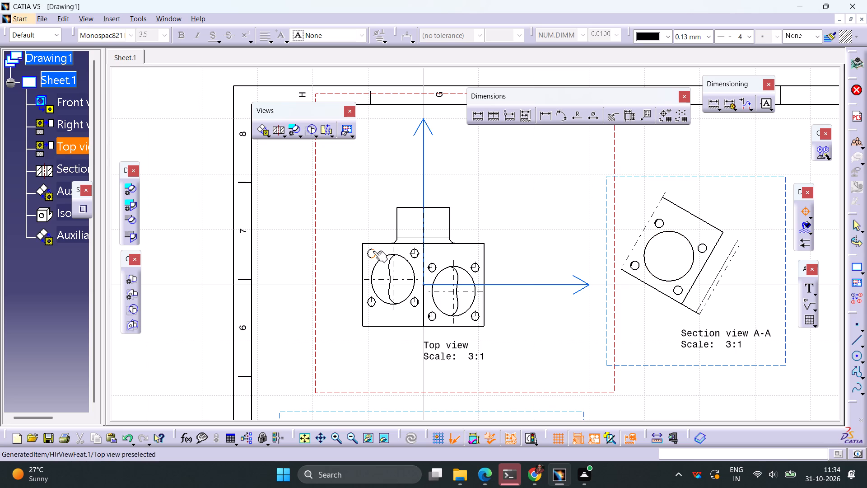
{"action": "left_click", "coordinate": [373, 251]}
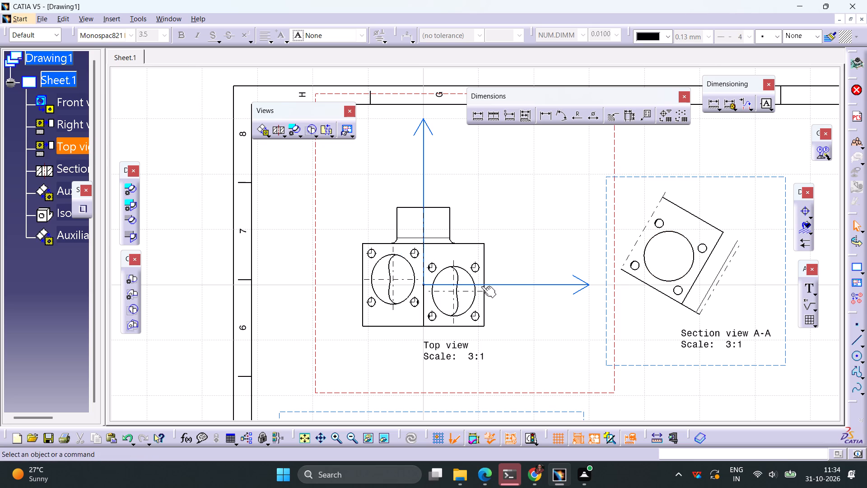
Dimension the left oval opening's centre from the body's upper edge and the vertical offset between both oval openings' centres in the top view.
{"action": "left_click", "coordinate": [476, 115]}
{"action": "left_click", "coordinate": [381, 277]}
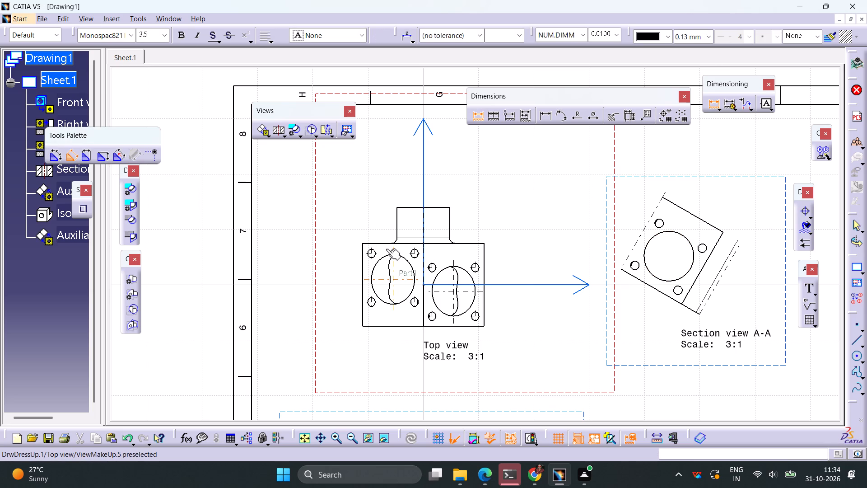
{"action": "left_click", "coordinate": [378, 243]}
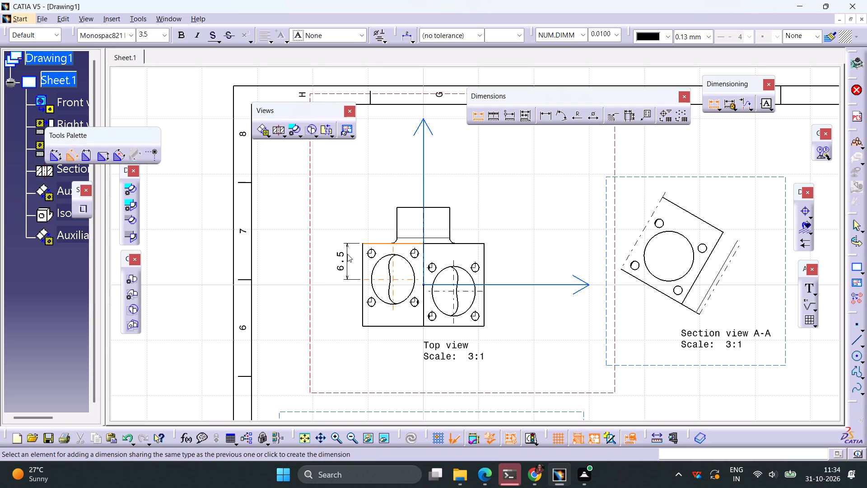
{"action": "left_click", "coordinate": [347, 254]}
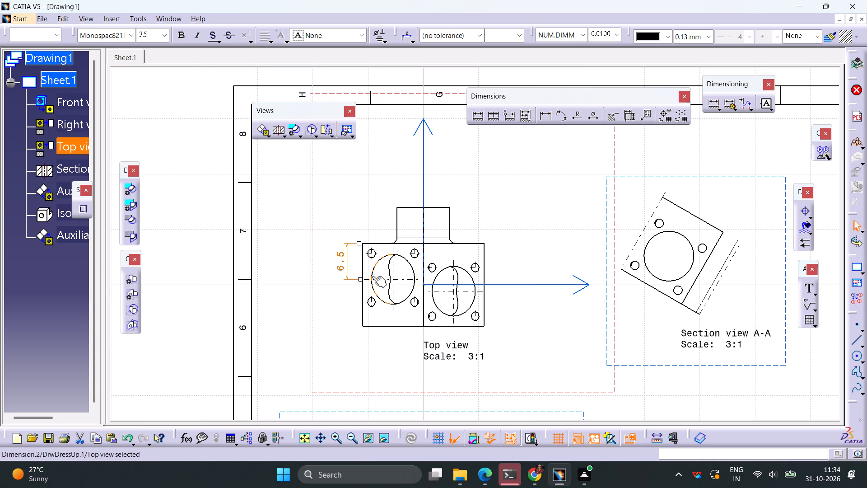
{"action": "left_click", "coordinate": [476, 120]}
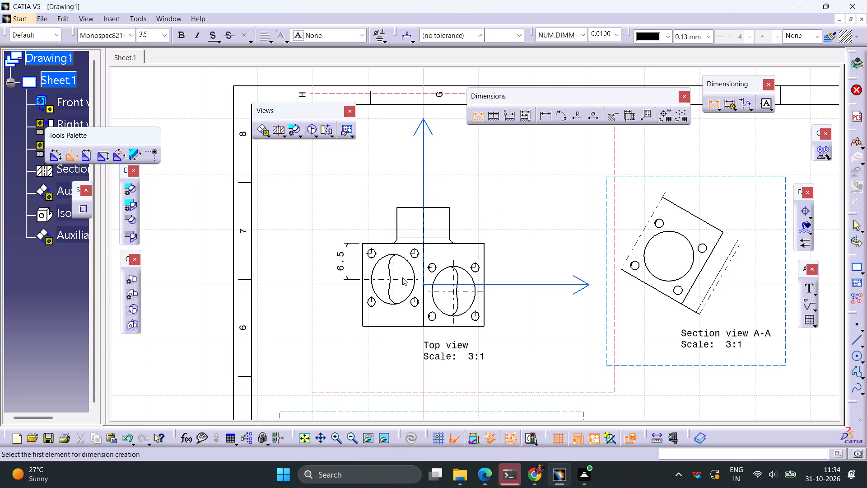
{"action": "left_click", "coordinate": [406, 279]}
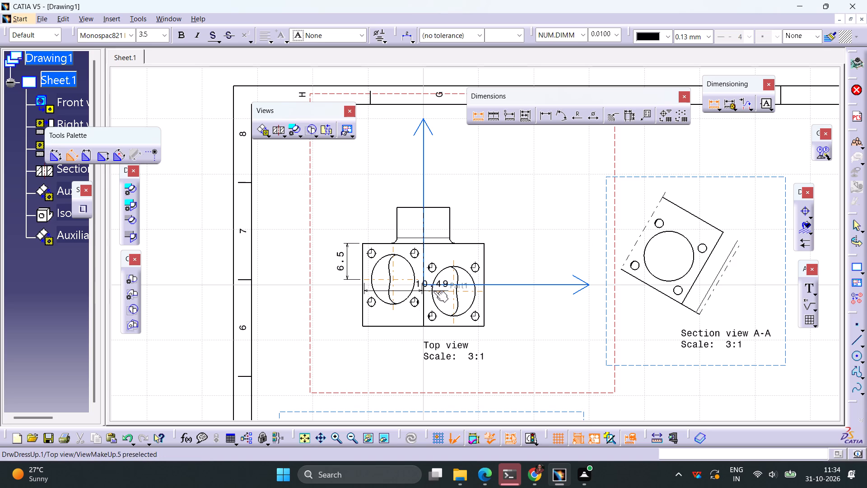
{"action": "left_click", "coordinate": [433, 291]}
{"action": "left_click", "coordinate": [325, 306]}
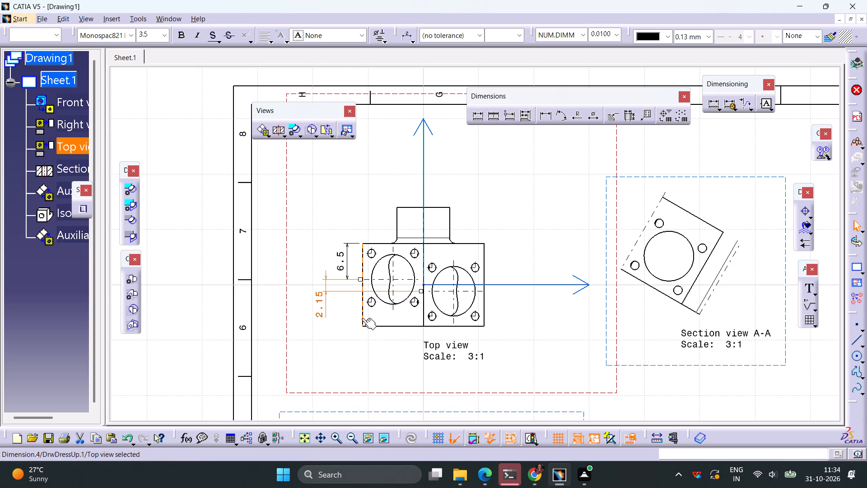
Dimension the horizontal distance from the top view's vertical axis to the body's right edge, placing it above the view.
{"action": "left_click", "coordinate": [475, 119]}
{"action": "left_click", "coordinate": [424, 258]}
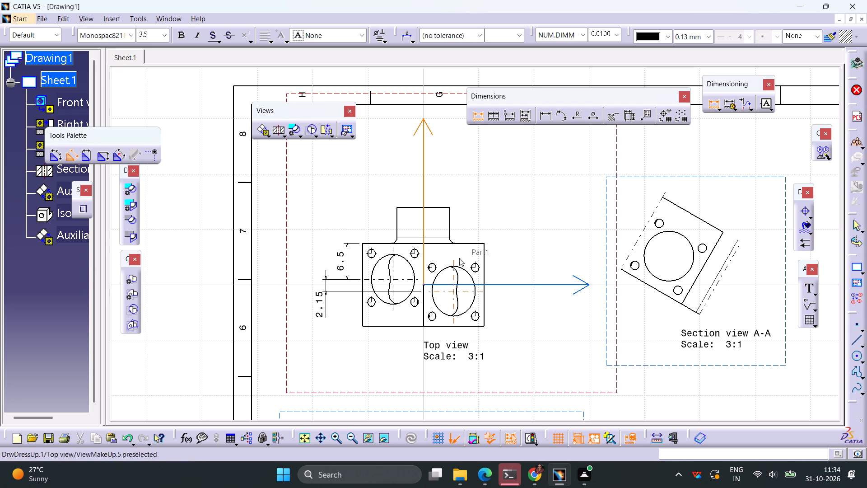
{"action": "left_click", "coordinate": [485, 253]}
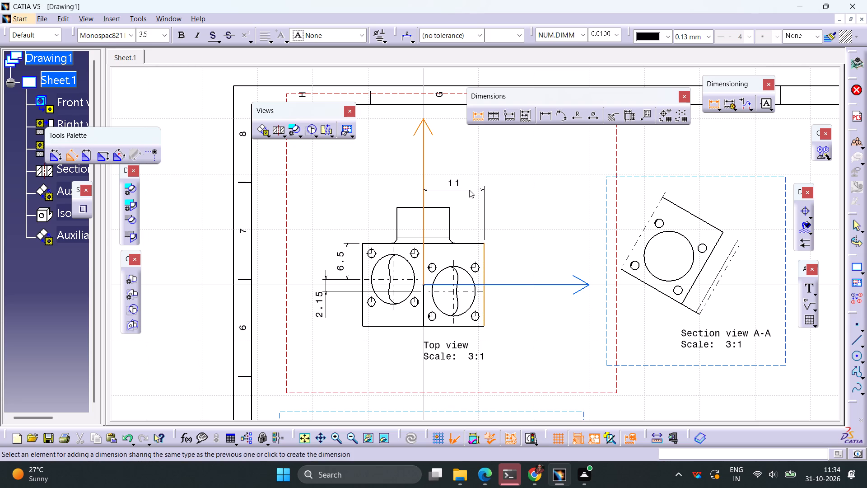
{"action": "left_click", "coordinate": [469, 190]}
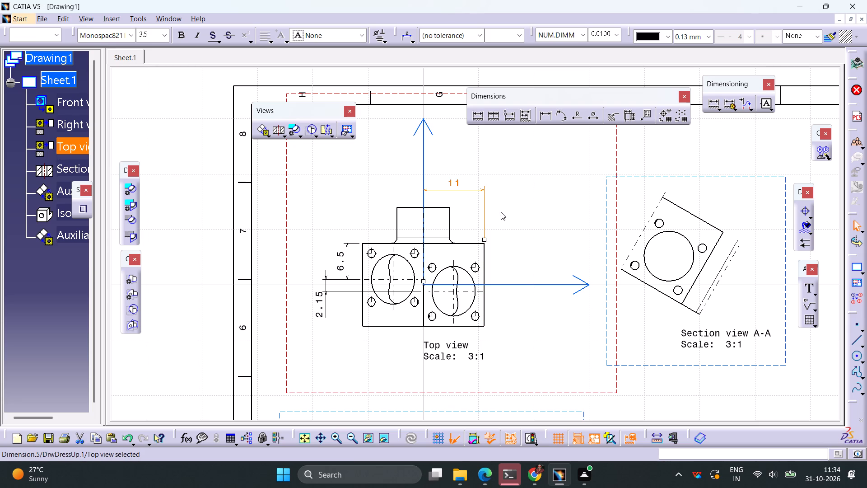
Delete the stray lines outside the lower-right edge of the square face in section view A-A.
{"action": "middle_click_drag", "start_coordinate": [514, 216], "coordinate": [517, 262], "text": "ctrl"}
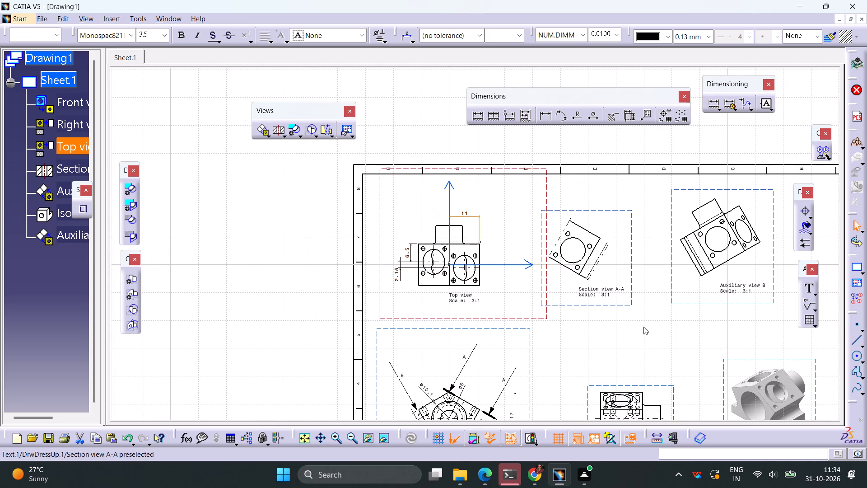
{"action": "middle_click_drag", "start_coordinate": [648, 331], "coordinate": [555, 276]}
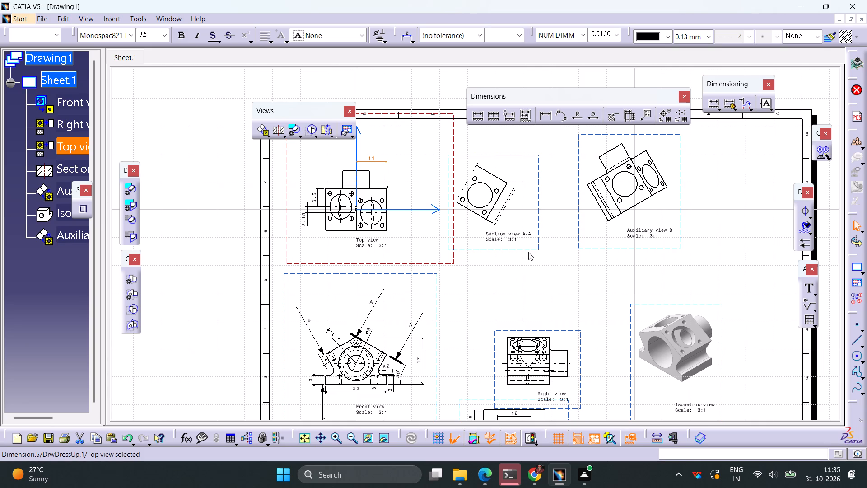
{"action": "middle_click_drag", "start_coordinate": [540, 262], "coordinate": [546, 218], "text": "ctrl"}
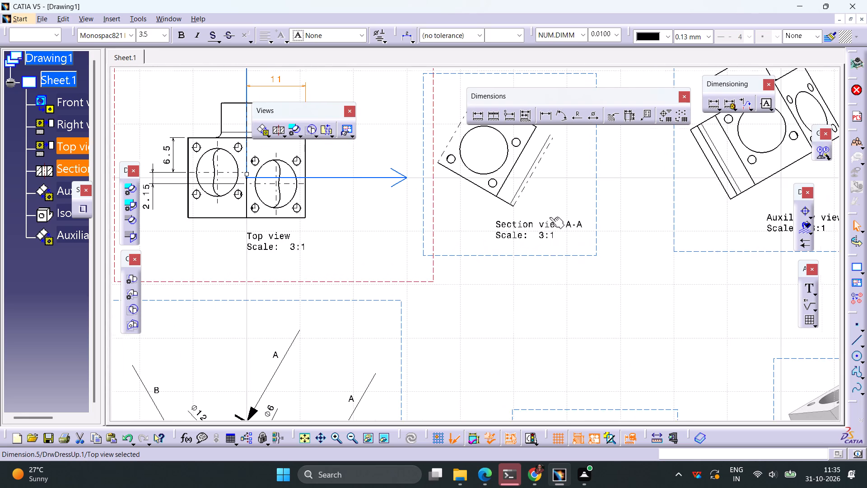
{"action": "middle_click_drag", "start_coordinate": [549, 220], "coordinate": [527, 346]}
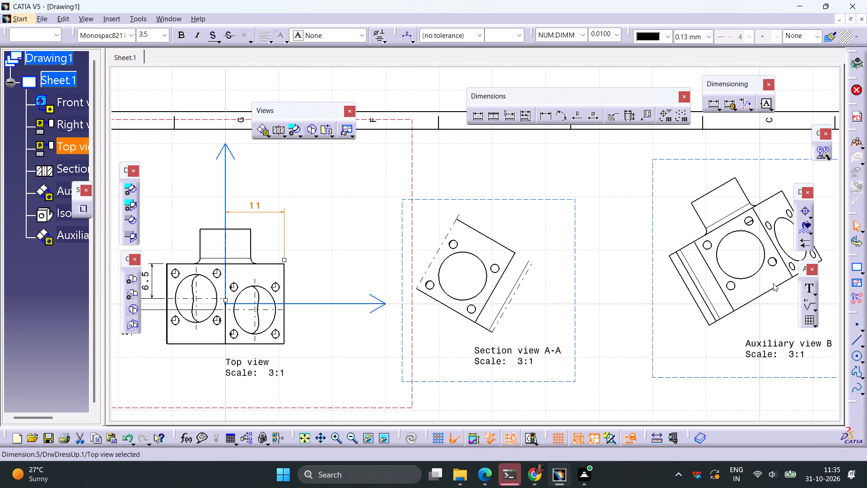
{"action": "left_click", "coordinate": [484, 329]}
{"action": "key", "text": "Delete"}
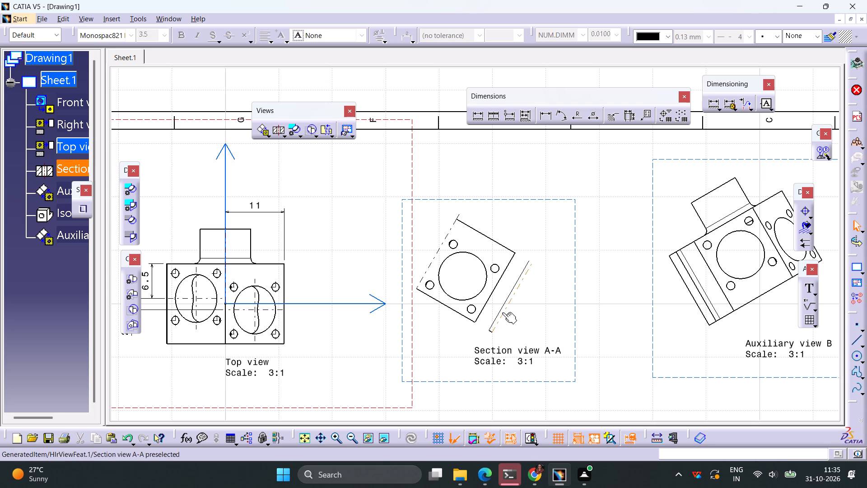
{"action": "left_click", "coordinate": [506, 311]}
{"action": "key", "text": "Delete"}
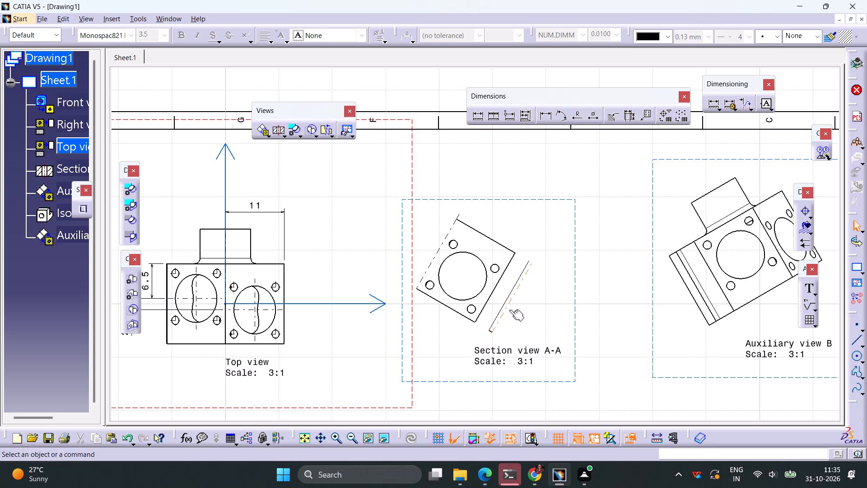
{"action": "middle_click_drag", "start_coordinate": [498, 335], "coordinate": [506, 286], "text": "ctrl"}
{"action": "left_click", "coordinate": [561, 322]}
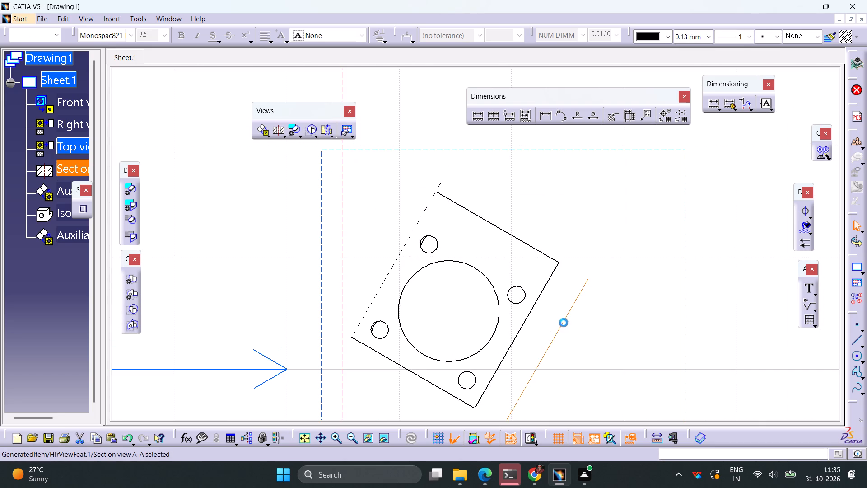
{"action": "key", "text": "Delete"}
{"action": "middle_click_drag", "start_coordinate": [586, 328], "coordinate": [585, 352], "text": "ctrl"}
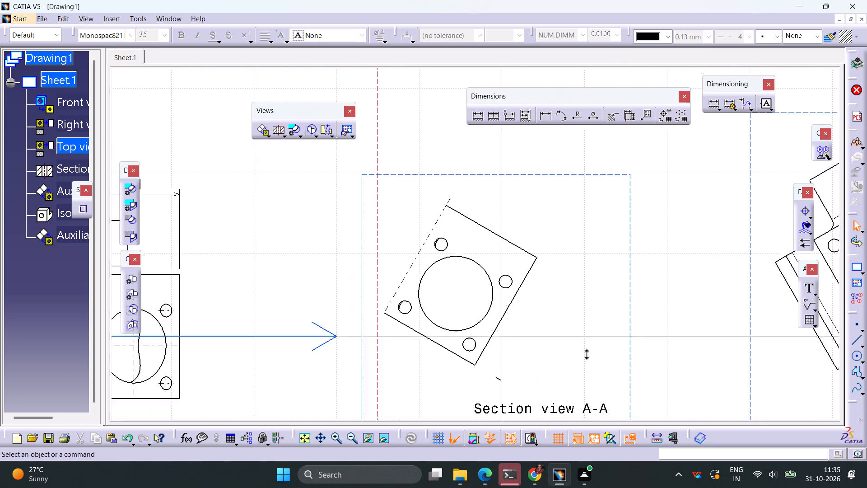
{"action": "middle_click_drag", "start_coordinate": [585, 352], "coordinate": [584, 362], "text": "ctrl"}
{"action": "left_click", "coordinate": [496, 352]}
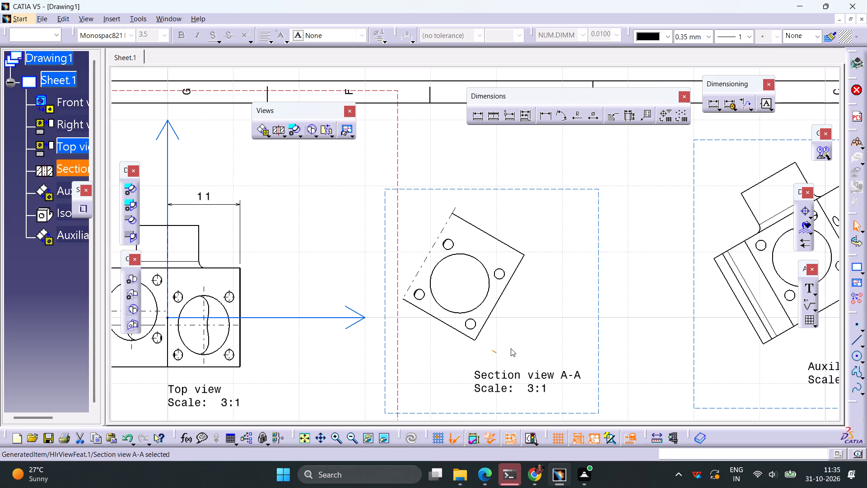
{"action": "key", "text": "Delete"}
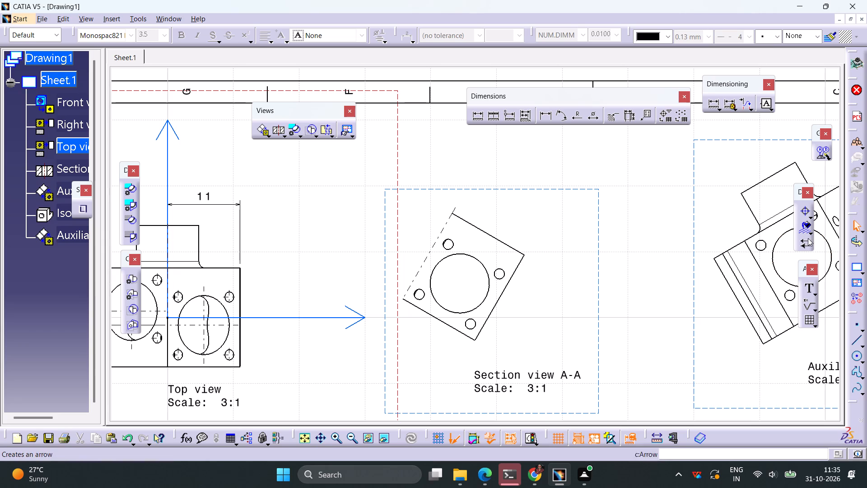
Add centre lines to the four small holes and the large central circle in section view A-A.
{"action": "left_click", "coordinate": [807, 215]}
{"action": "left_click", "coordinate": [776, 225]}
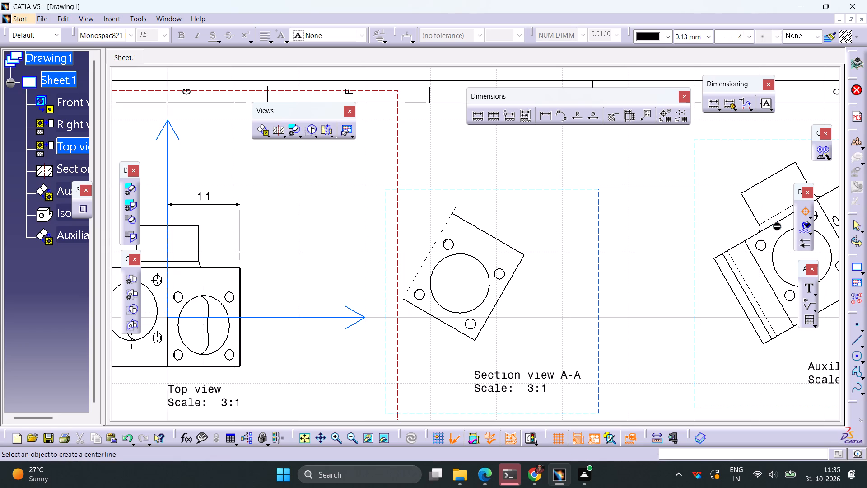
{"action": "left_click", "coordinate": [452, 249]}
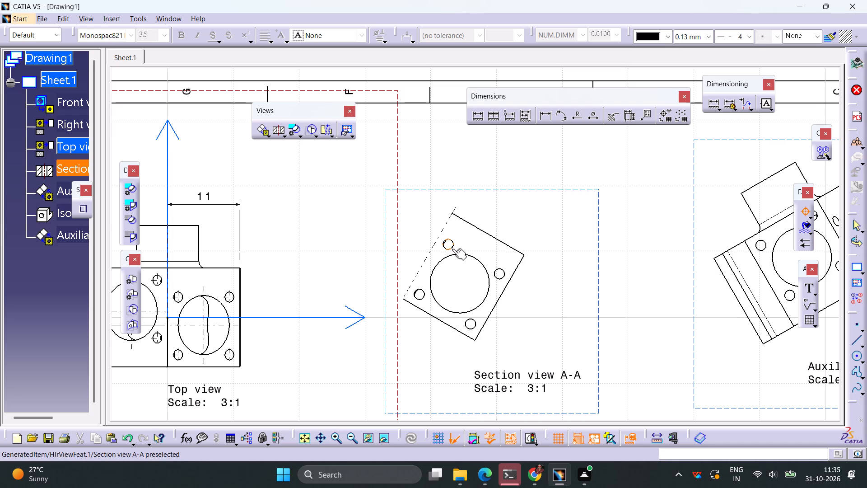
{"action": "left_click", "coordinate": [802, 214]}
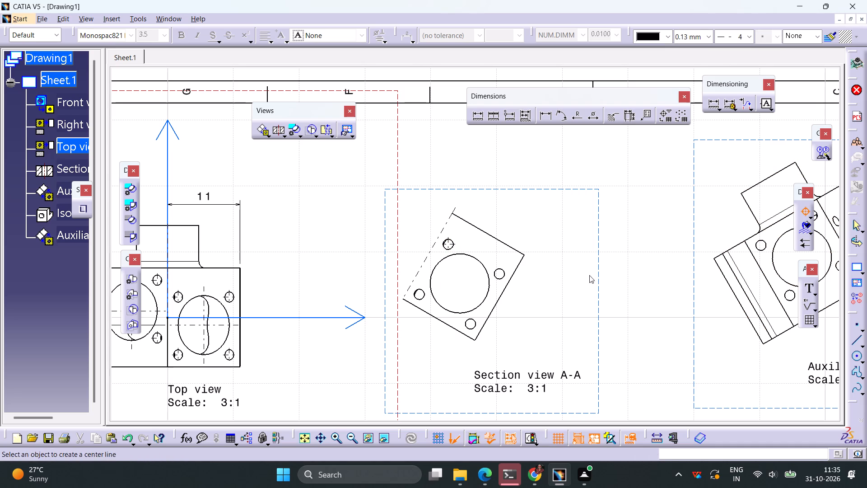
{"action": "left_click", "coordinate": [500, 281]}
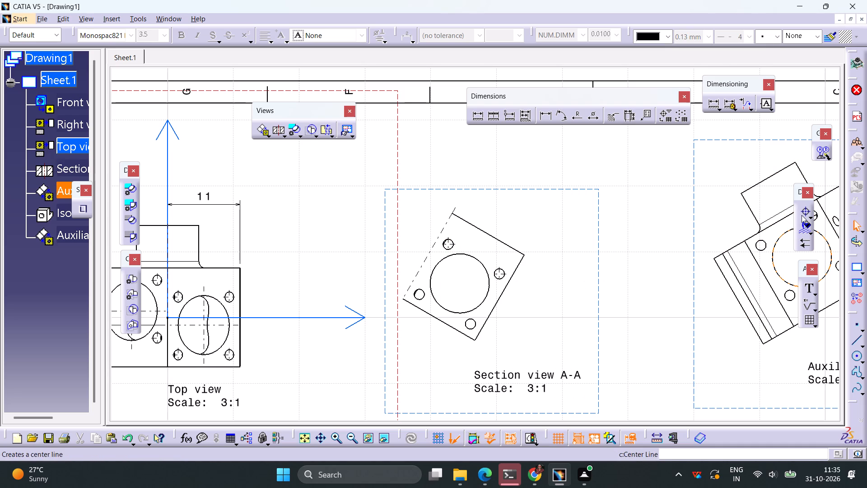
{"action": "left_click", "coordinate": [802, 213]}
{"action": "left_click", "coordinate": [472, 328]}
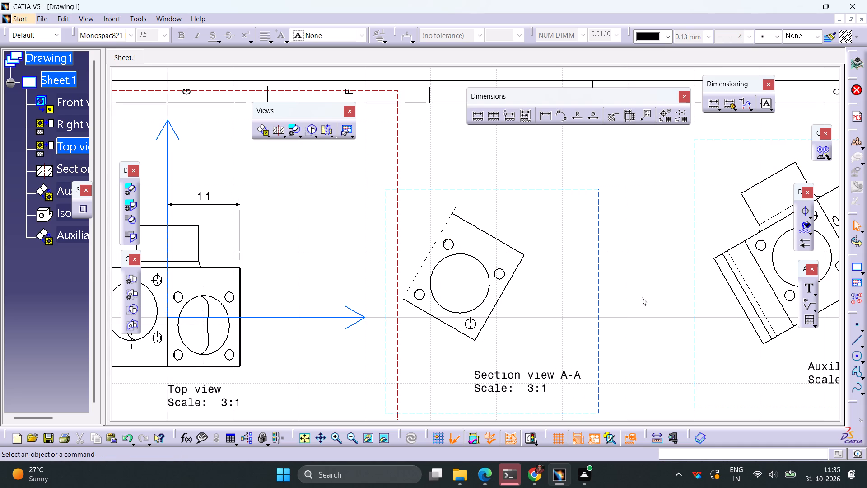
{"action": "left_click", "coordinate": [805, 215]}
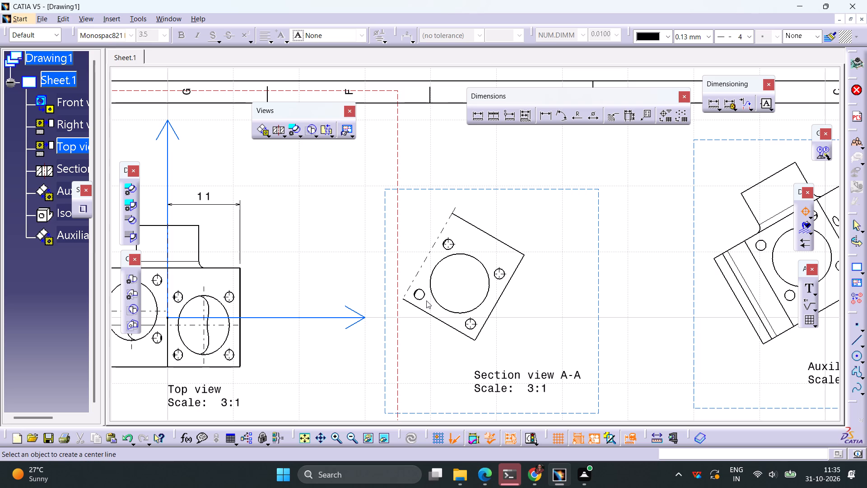
{"action": "left_click", "coordinate": [423, 299]}
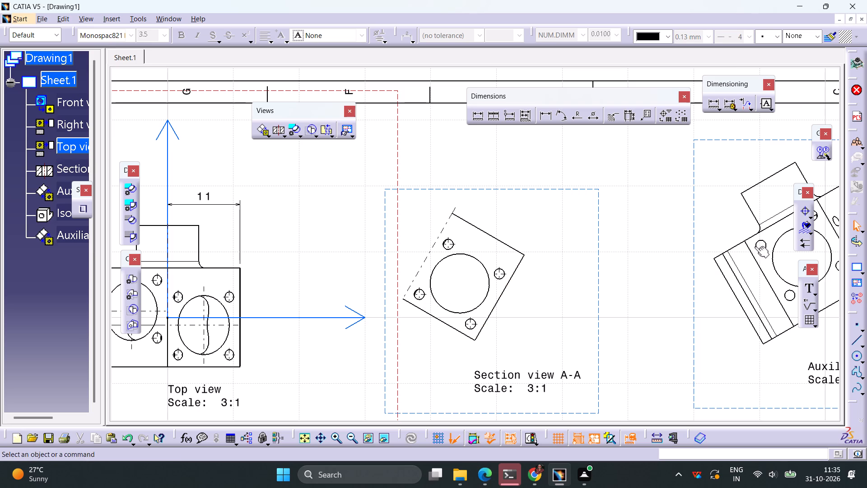
{"action": "left_click", "coordinate": [803, 215]}
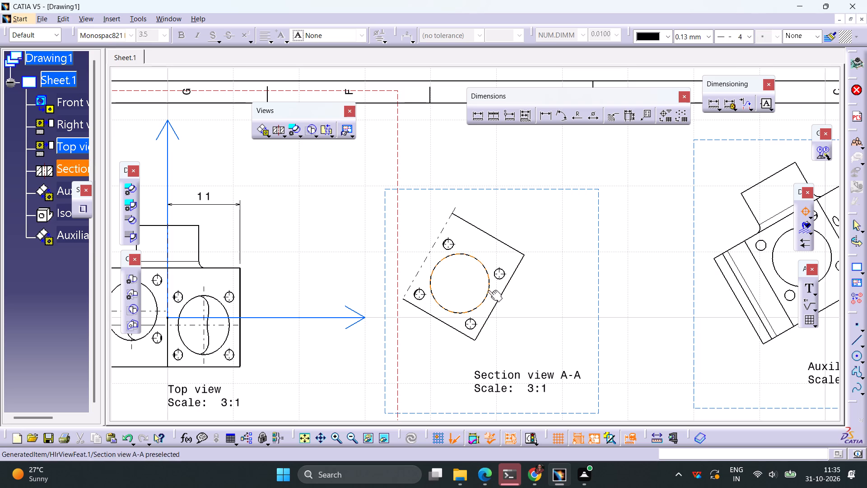
{"action": "left_click", "coordinate": [488, 290]}
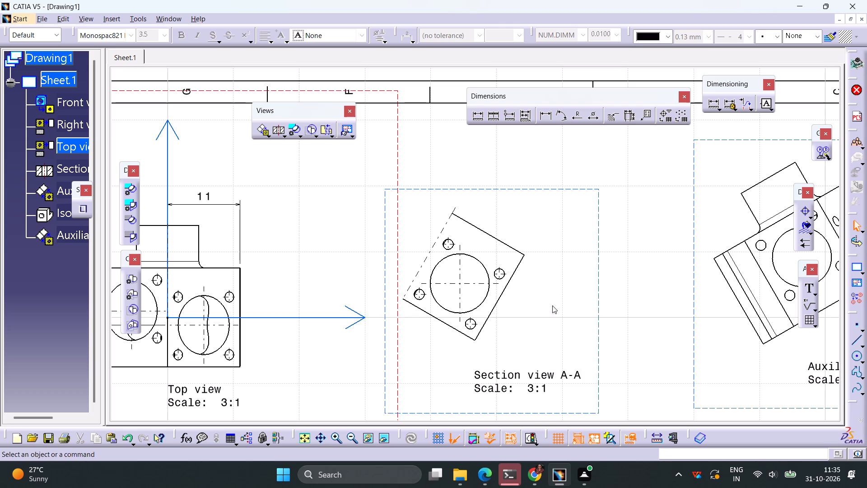
Add centre lines to the upper-left small hole and the large central circle of the square face in auxiliary view B.
{"action": "middle_click_drag", "start_coordinate": [561, 305], "coordinate": [542, 338], "text": "ctrl"}
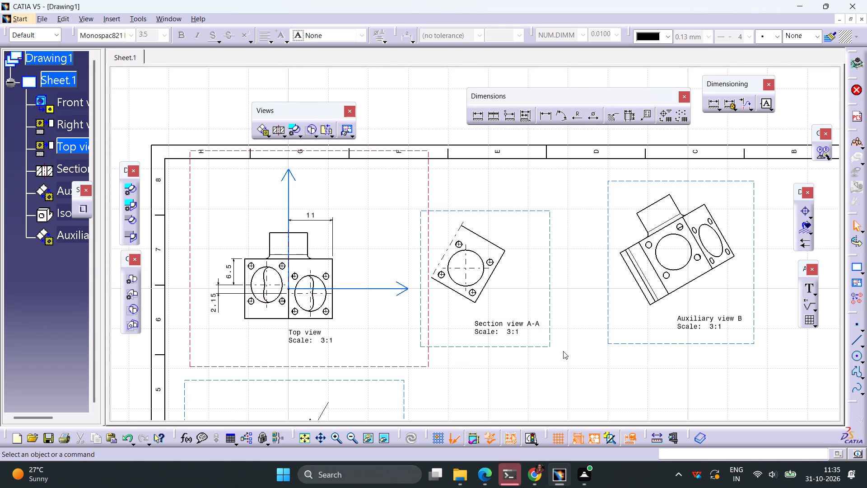
{"action": "left_click", "coordinate": [802, 212]}
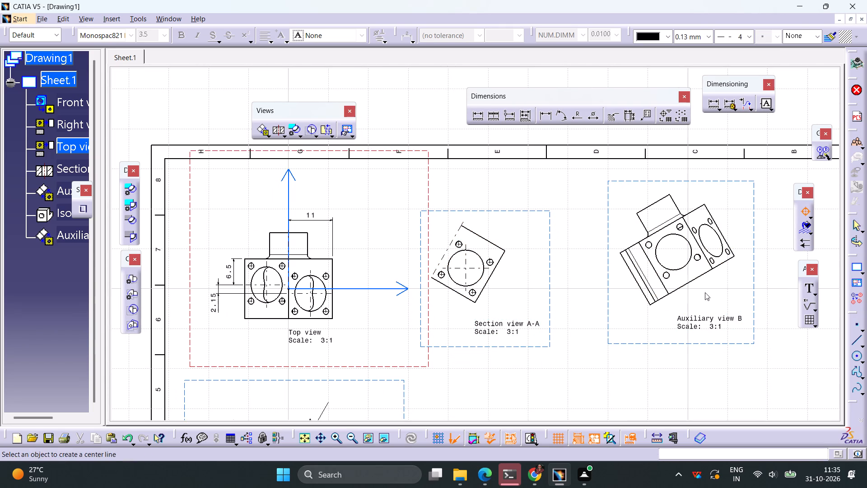
{"action": "middle_click_drag", "start_coordinate": [677, 326], "coordinate": [694, 295], "text": "ctrl"}
{"action": "middle_click_drag", "start_coordinate": [680, 305], "coordinate": [449, 325]}
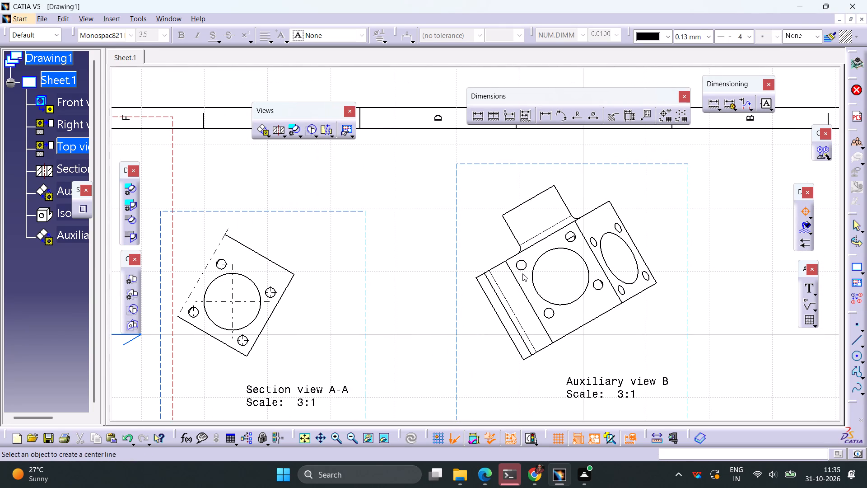
{"action": "left_click", "coordinate": [524, 267]}
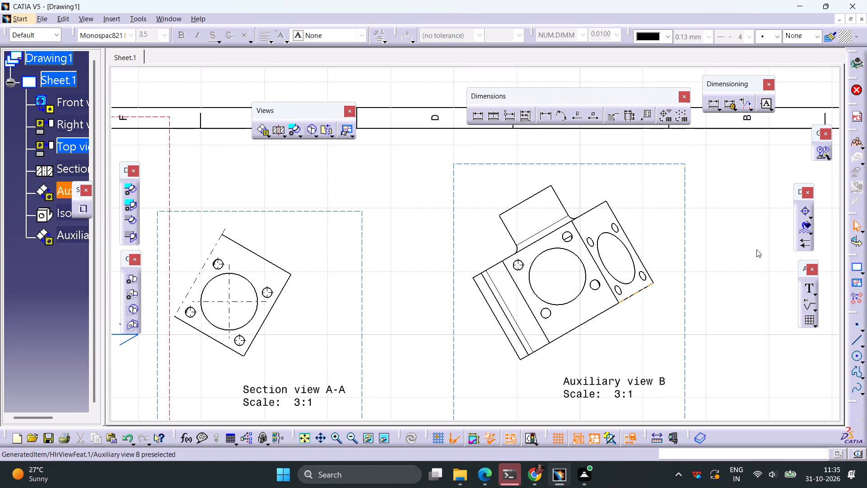
{"action": "left_click", "coordinate": [800, 213]}
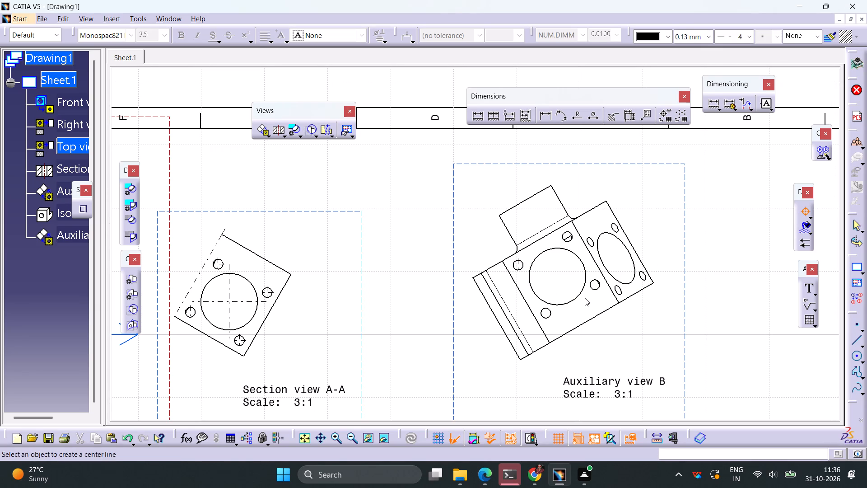
{"action": "left_click", "coordinate": [575, 298]}
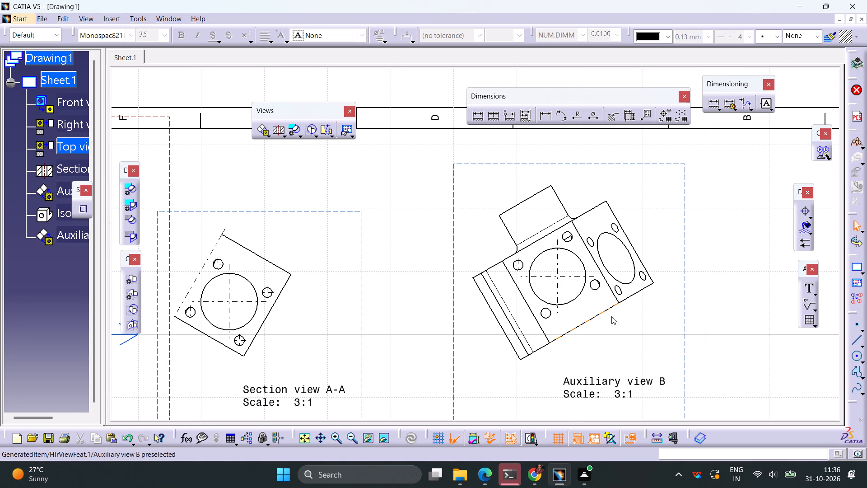
Add a leader note reading M2*0.4(8) to the small hole nearest the right corner of the square face in section view A-A.
{"action": "middle_click_drag", "start_coordinate": [607, 315], "coordinate": [600, 357], "text": "ctrl"}
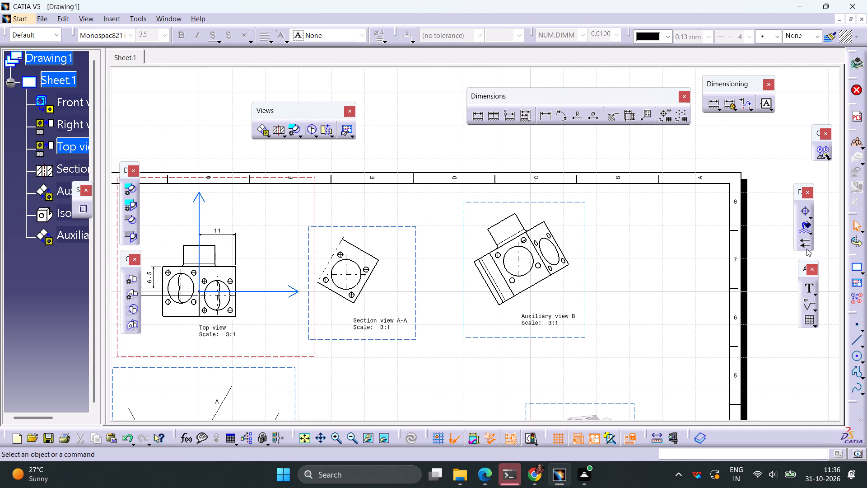
{"action": "left_click", "coordinate": [814, 293]}
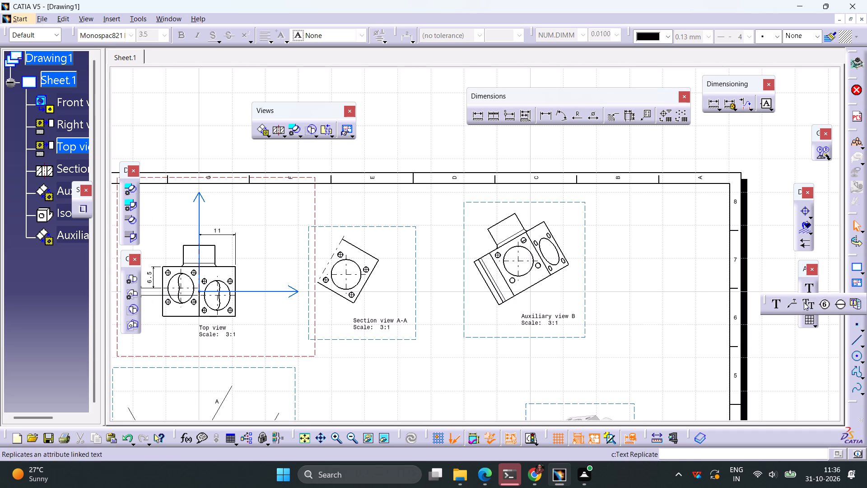
{"action": "left_click", "coordinate": [788, 305]}
{"action": "middle_click_drag", "start_coordinate": [383, 300], "coordinate": [411, 241], "text": "ctrl"}
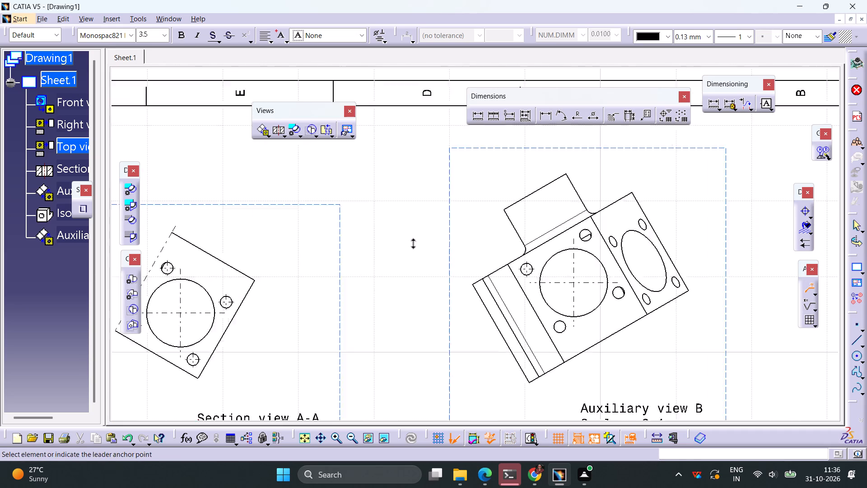
{"action": "middle_click_drag", "start_coordinate": [411, 241], "coordinate": [419, 223], "text": "ctrl"}
{"action": "middle_click_drag", "start_coordinate": [255, 301], "coordinate": [489, 247]}
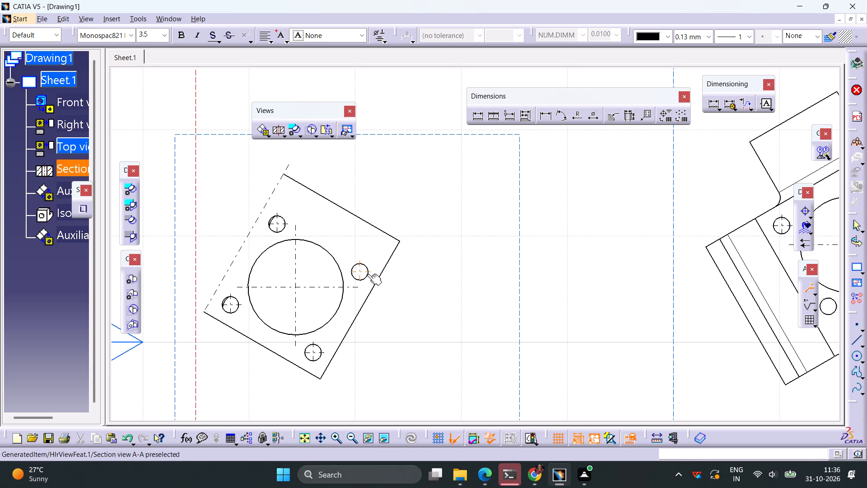
{"action": "left_click", "coordinate": [367, 275]}
{"action": "left_click", "coordinate": [450, 285]}
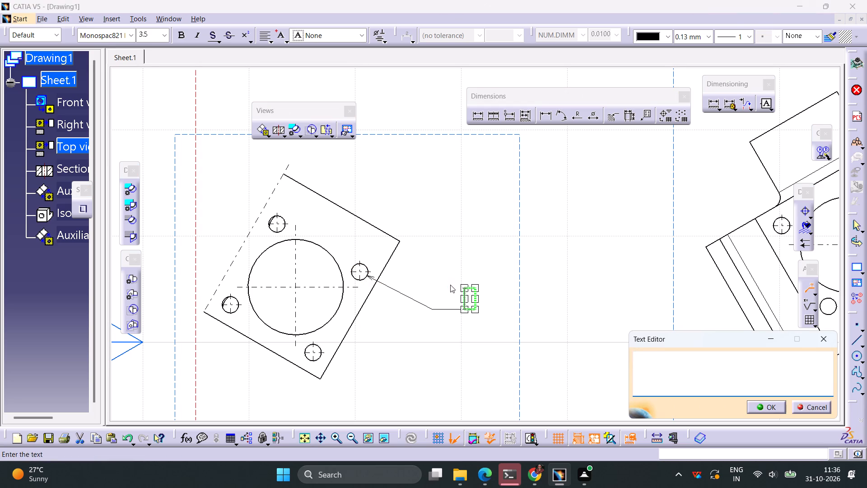
{"action": "type", "text": "M2"}
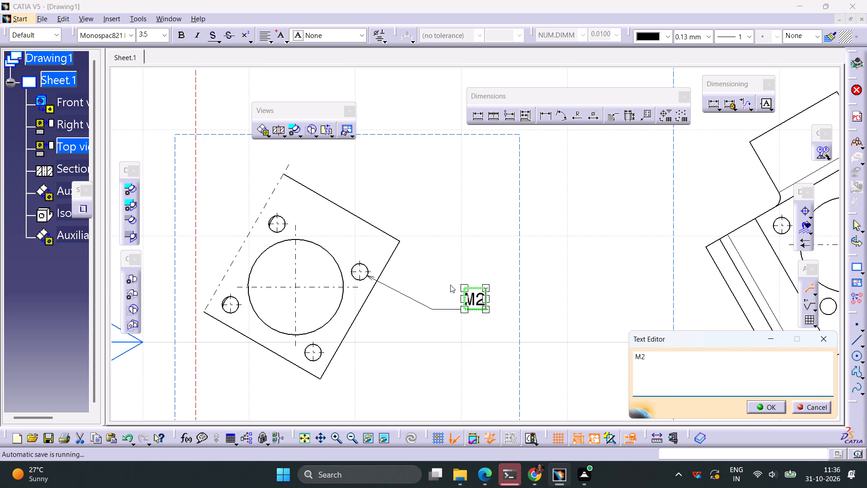
{"action": "key", "text": "shift+asterisk"}
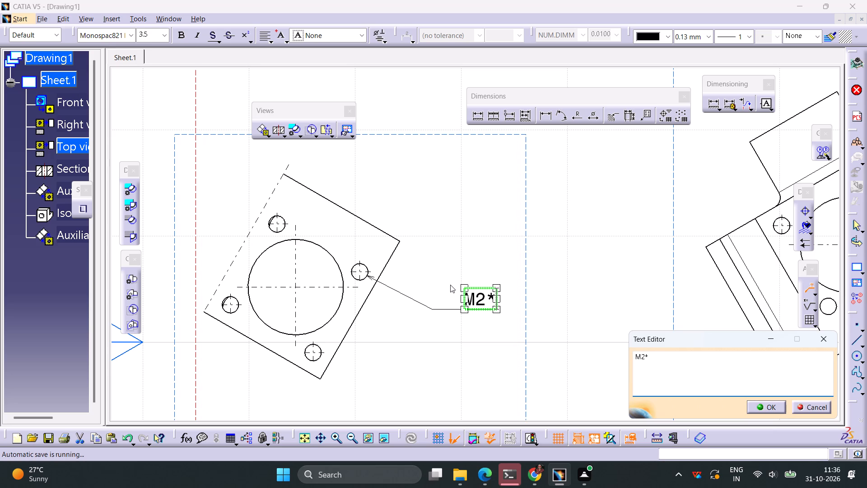
{"action": "type", "text": "0.4"}
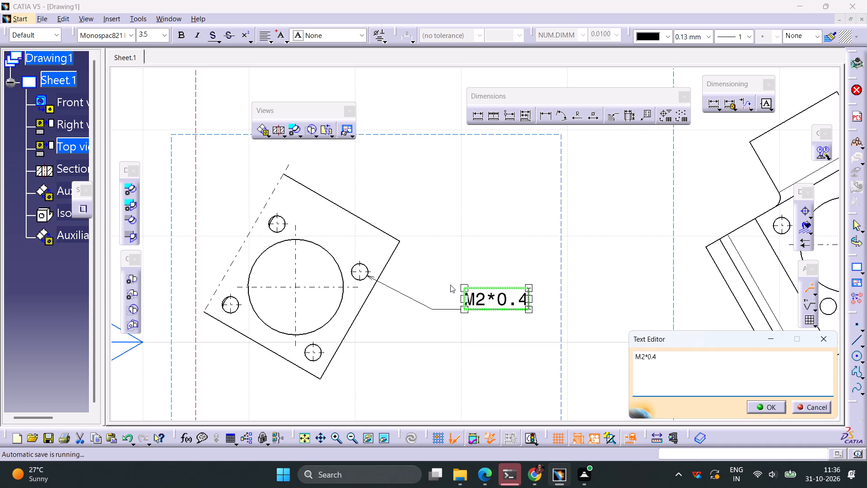
{"action": "type", "text": "(*)"}
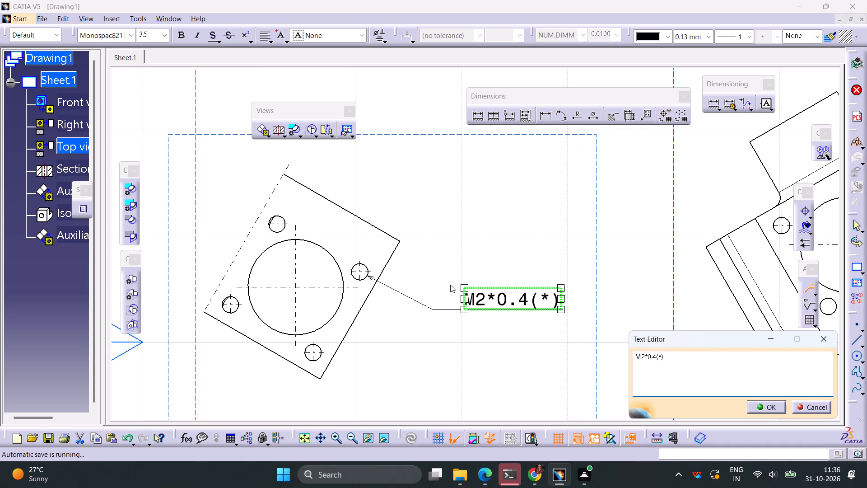
{"action": "key", "text": "Left"}
{"action": "key", "text": "BackSpace"}
{"action": "key", "text": "8"}
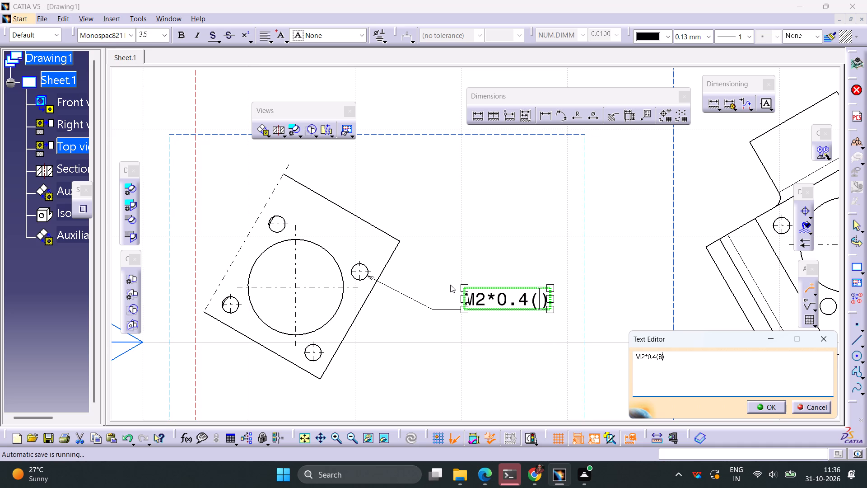
{"action": "key", "text": "Return"}
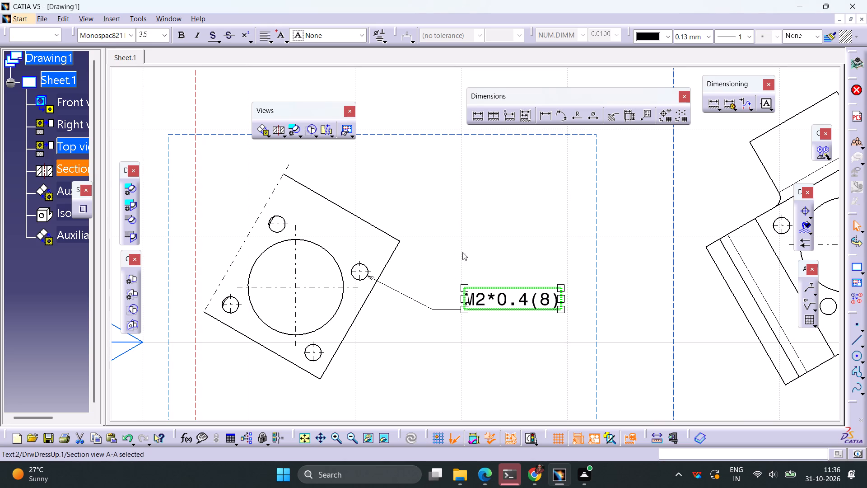
{"action": "left_click", "coordinate": [462, 252]}
Dimension the diameter of the large central circle in section view A-A, placing it outside the lower-right edge.
{"action": "middle_click_drag", "start_coordinate": [469, 244], "coordinate": [467, 310], "text": "ctrl"}
{"action": "left_click", "coordinate": [585, 120]}
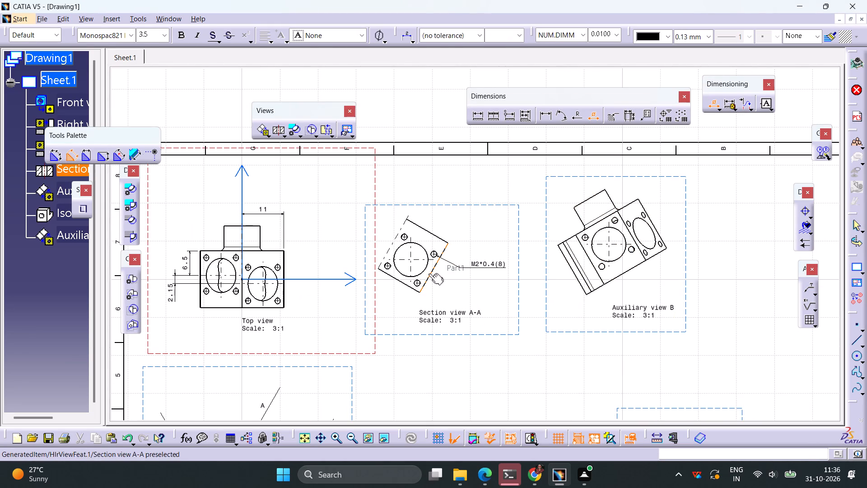
{"action": "left_click", "coordinate": [423, 273]}
{"action": "left_click", "coordinate": [457, 288]}
Activate the right view and turn off the display of its hidden lines.
{"action": "middle_click_drag", "start_coordinate": [559, 316], "coordinate": [560, 347], "text": "ctrl"}
{"action": "middle_click_drag", "start_coordinate": [534, 360], "coordinate": [516, 258]}
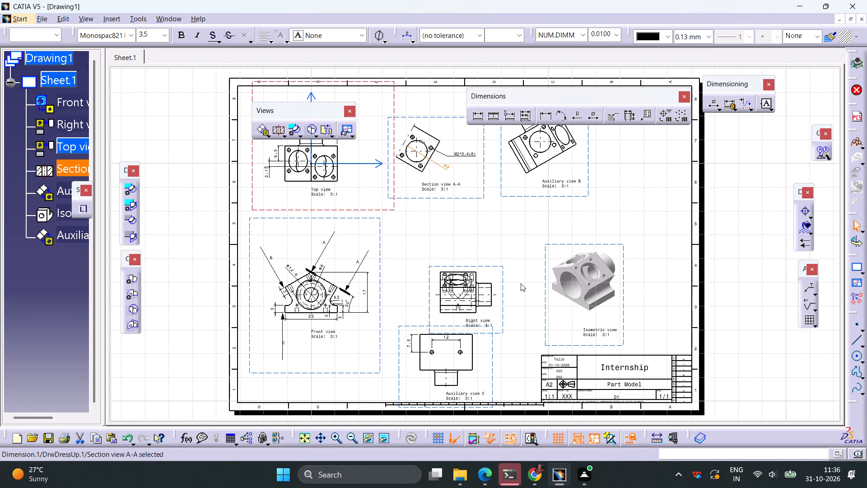
{"action": "left_click", "coordinate": [502, 288]}
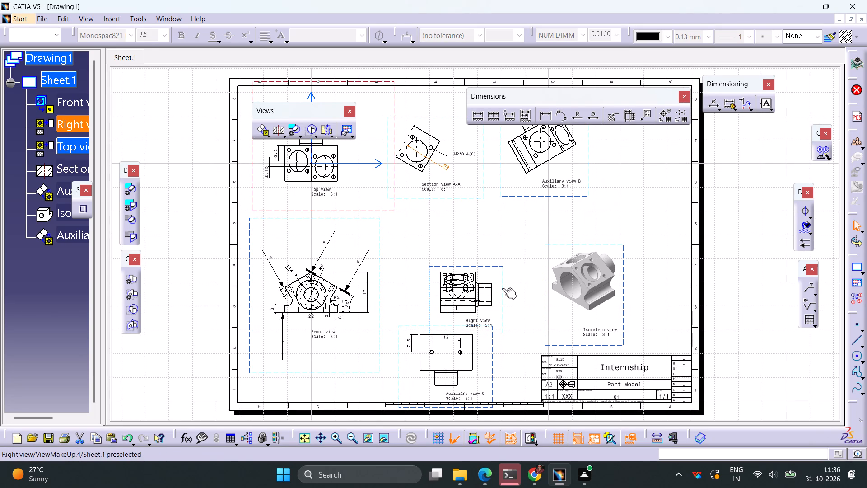
{"action": "right_click", "coordinate": [502, 288]}
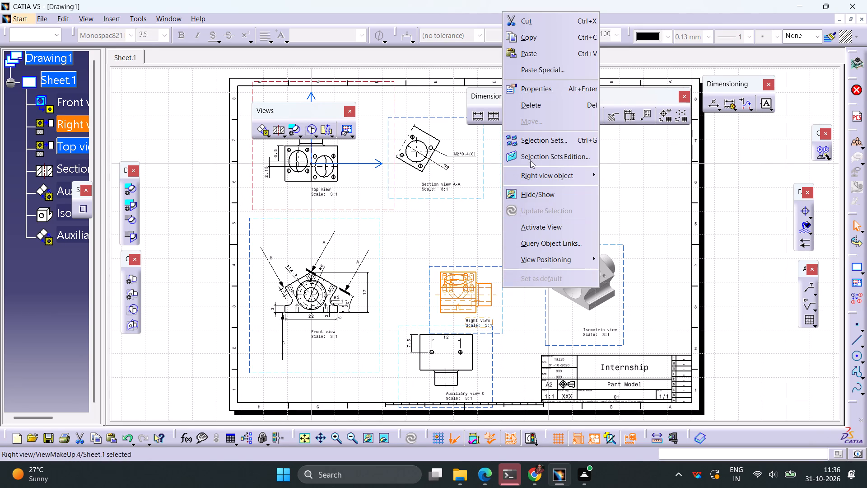
{"action": "left_click", "coordinate": [532, 223]}
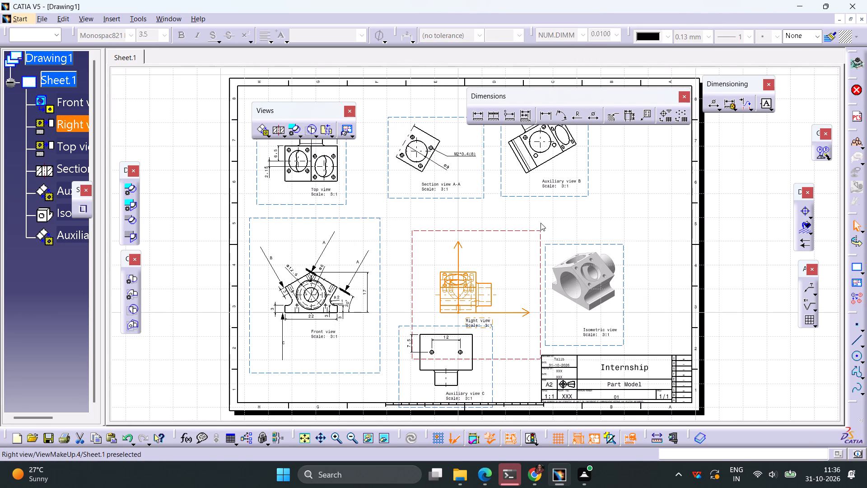
{"action": "right_click", "coordinate": [514, 231]}
{"action": "left_click", "coordinate": [545, 260]}
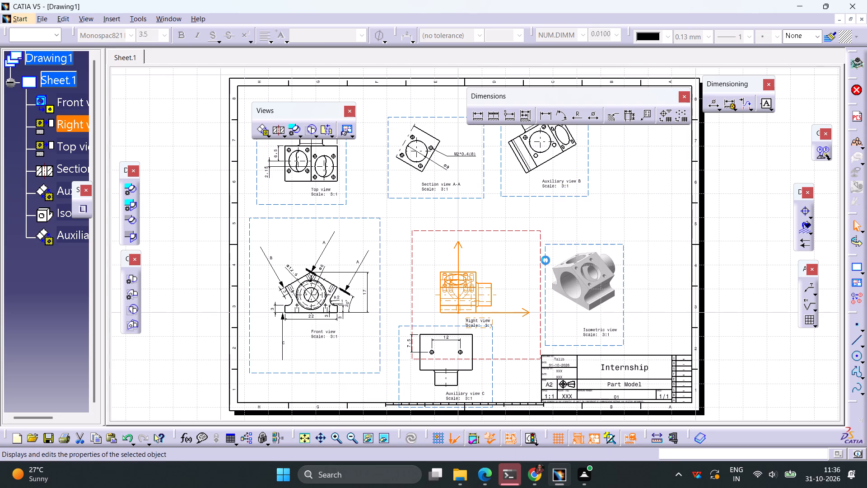
{"action": "left_click", "coordinate": [603, 244]}
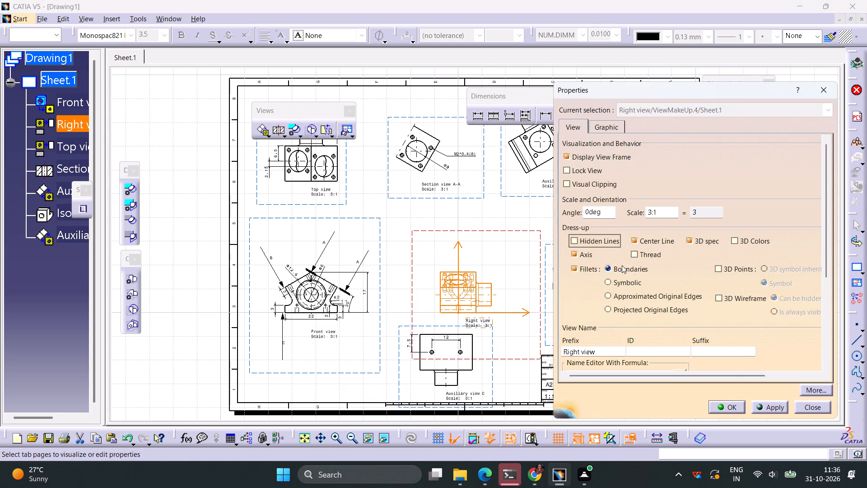
{"action": "left_click", "coordinate": [762, 408]}
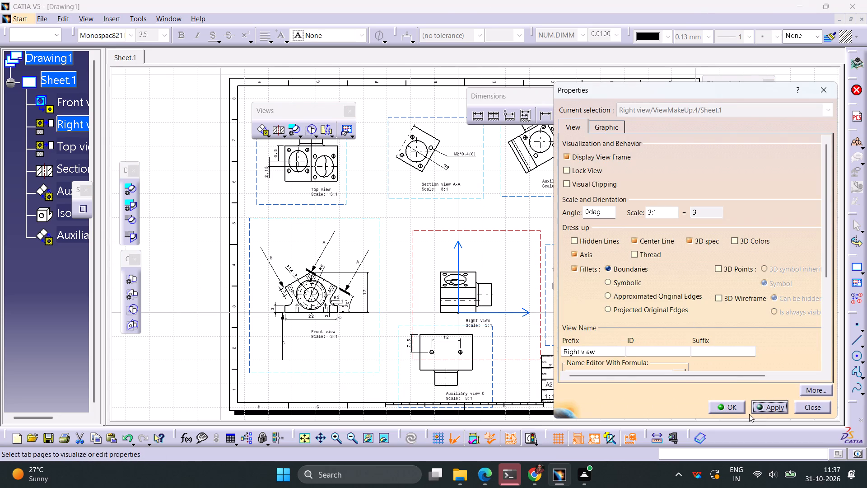
{"action": "left_click", "coordinate": [731, 408]}
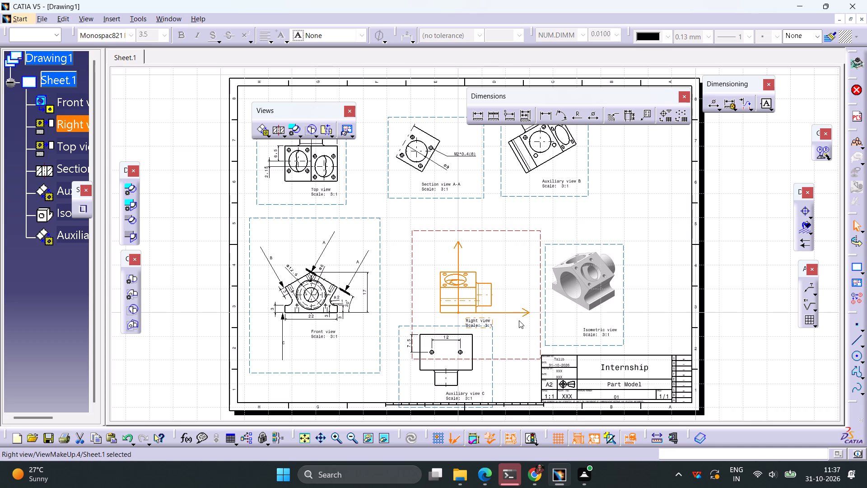
Dimension the diameter of the cylindrical boss in the right view, placing it beyond the boss's free end.
{"action": "middle_click_drag", "start_coordinate": [519, 320], "coordinate": [522, 243], "text": "ctrl"}
{"action": "middle_click_drag", "start_coordinate": [549, 333], "coordinate": [482, 206]}
{"action": "left_click", "coordinate": [516, 197]}
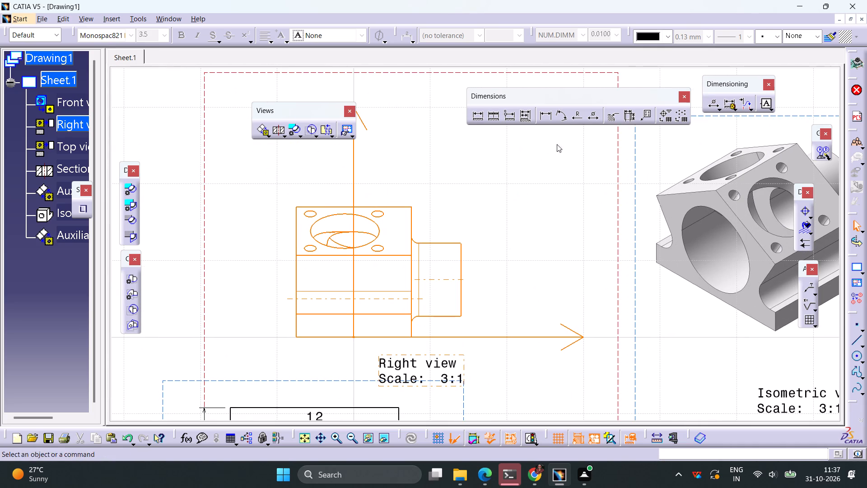
{"action": "left_click", "coordinate": [590, 119]}
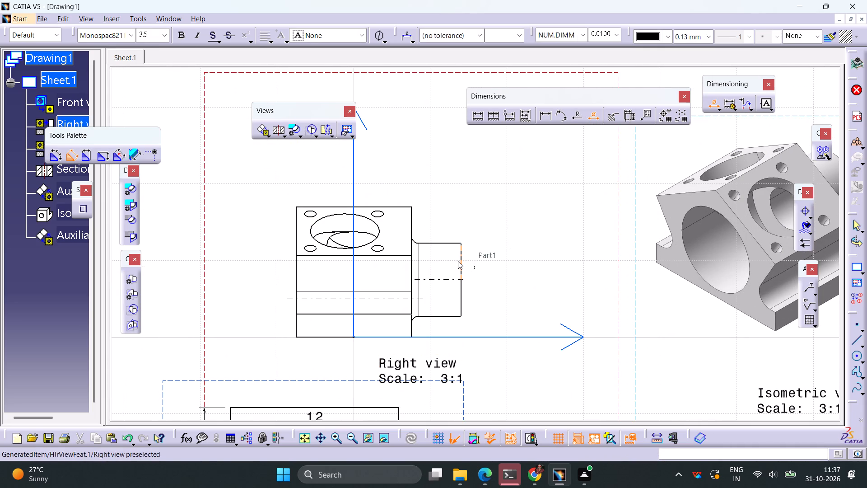
{"action": "left_click", "coordinate": [446, 243]}
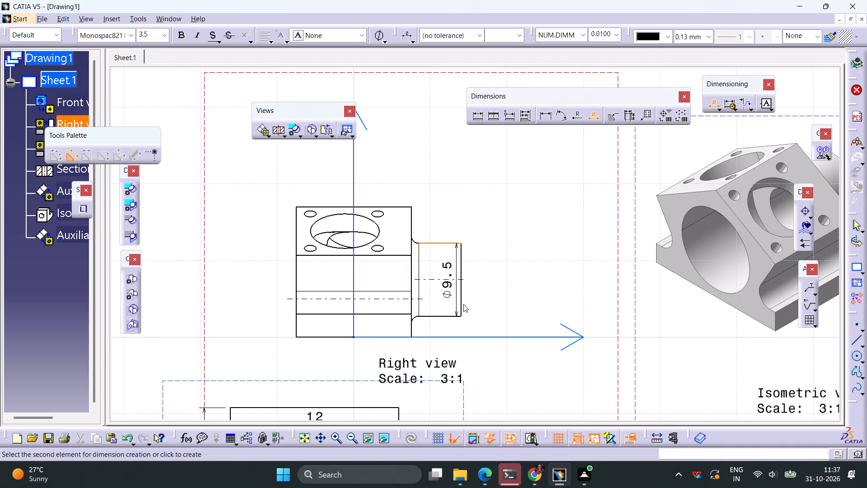
{"action": "left_click", "coordinate": [493, 295]}
Dimension the radius of the upper fillet between the body and the cylindrical boss in the right view.
{"action": "left_click", "coordinate": [578, 122]}
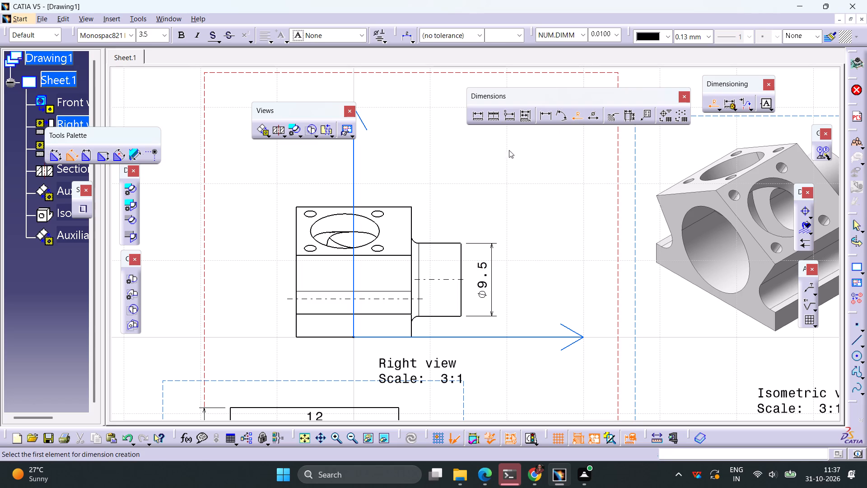
{"action": "left_click", "coordinate": [415, 240]}
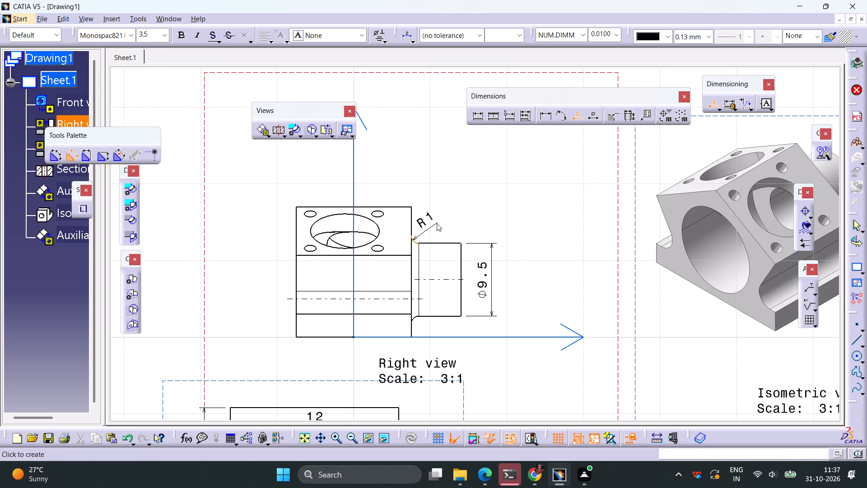
{"action": "left_click", "coordinate": [437, 223]}
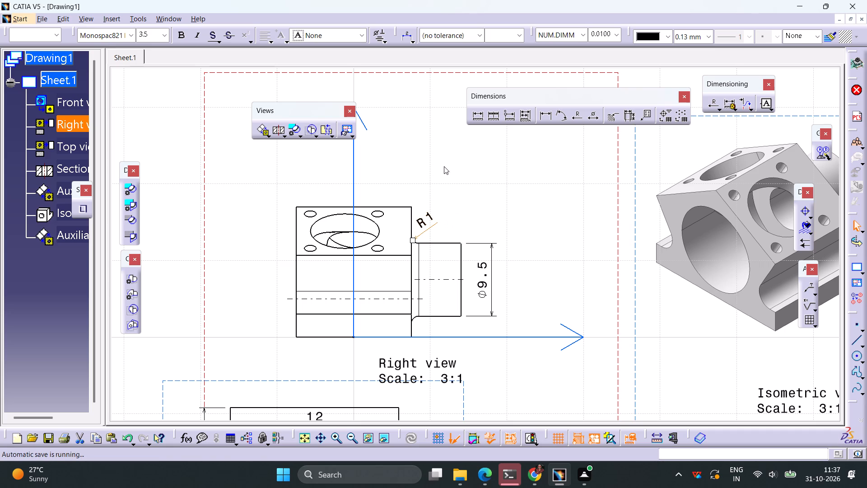
Hide the sheet's grid and all the view frames.
{"action": "middle_click_drag", "start_coordinate": [494, 214], "coordinate": [499, 286], "text": "ctrl"}
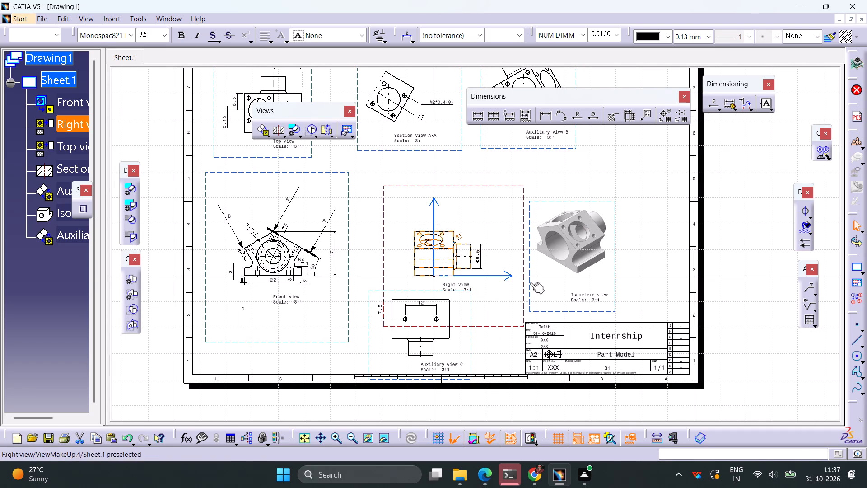
{"action": "left_click", "coordinate": [561, 436]}
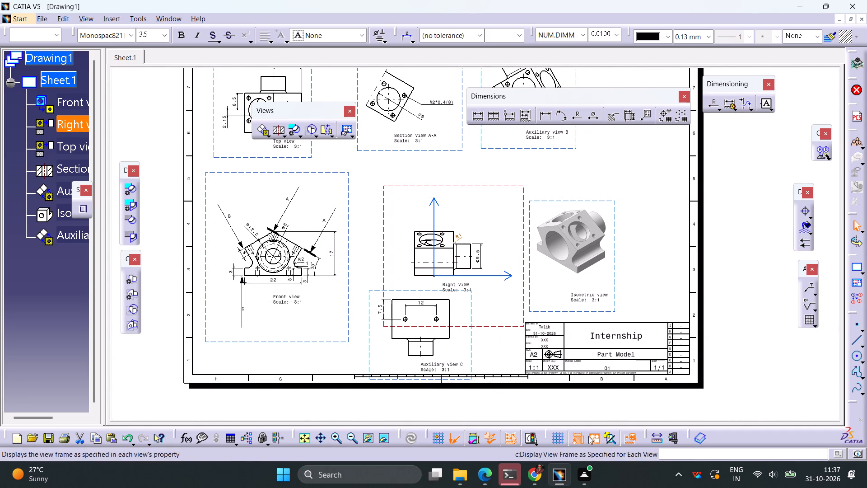
{"action": "left_click", "coordinate": [591, 438]}
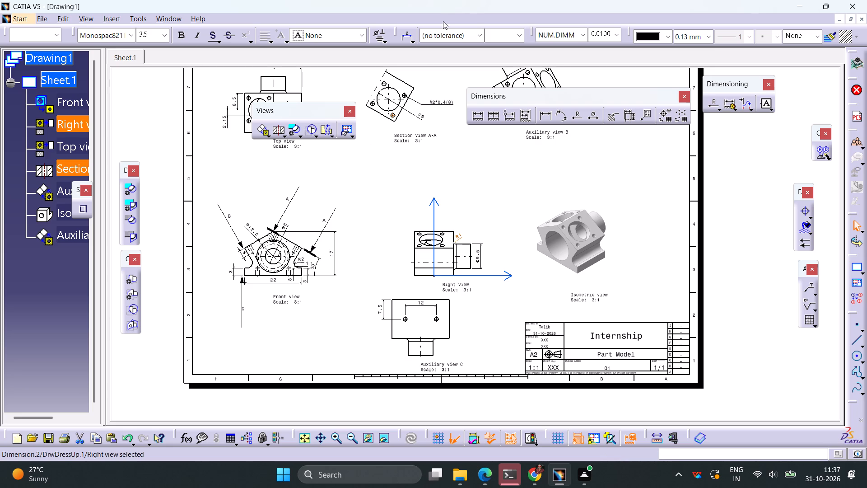
Save the drawing as Drawing1 in CATDrawing format in the internship folder.
{"action": "left_click", "coordinate": [42, 19]}
{"action": "left_click", "coordinate": [81, 122]}
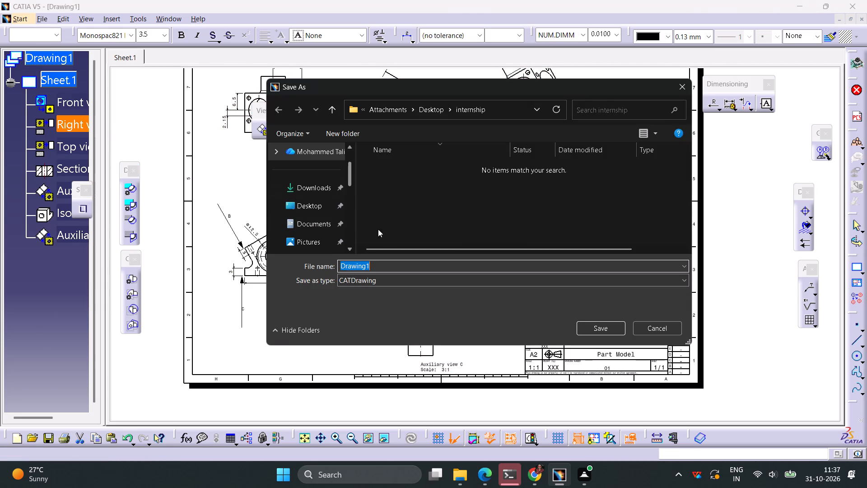
{"action": "left_click", "coordinate": [602, 333]}
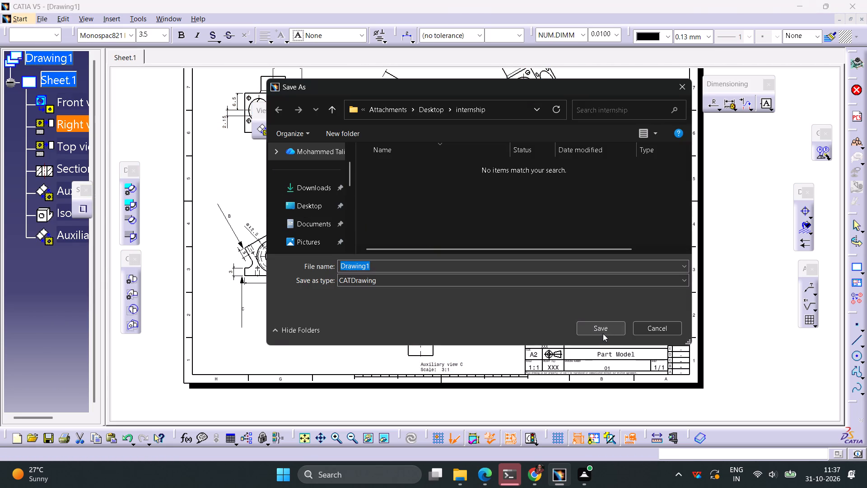
{"action": "left_click", "coordinate": [505, 253]}
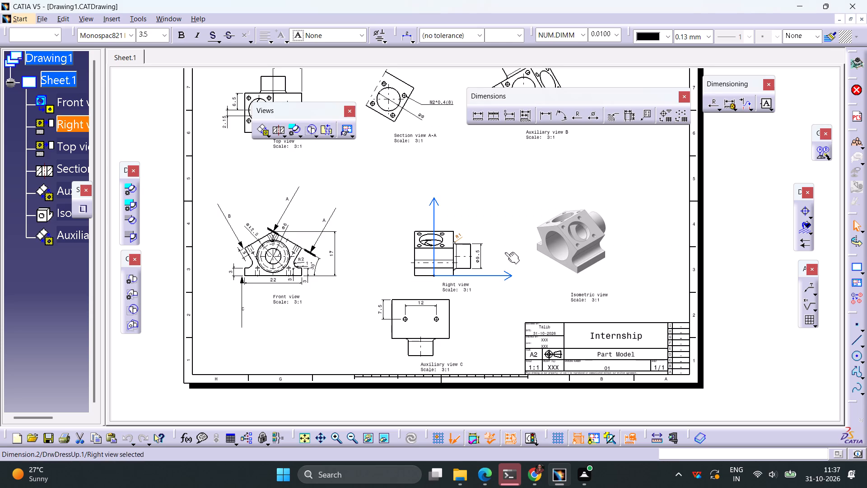
Close the drawing document and the crank case part document.
{"action": "left_click", "coordinate": [859, 20]}
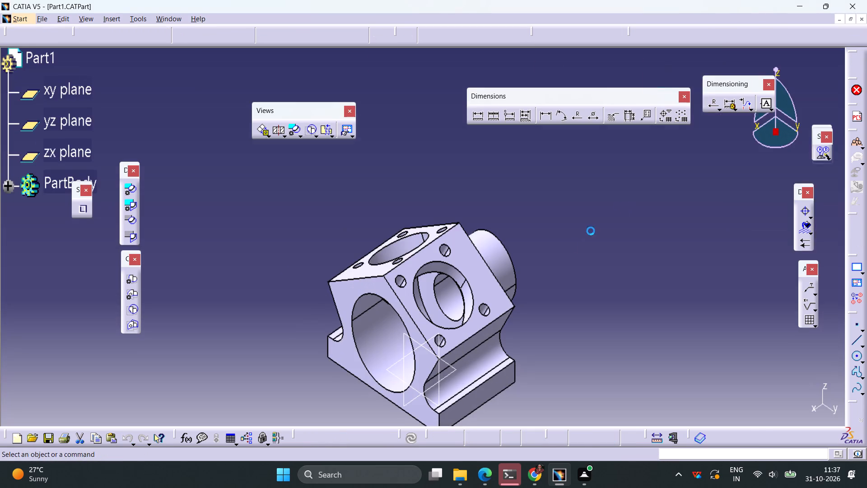
{"action": "left_click", "coordinate": [458, 265]}
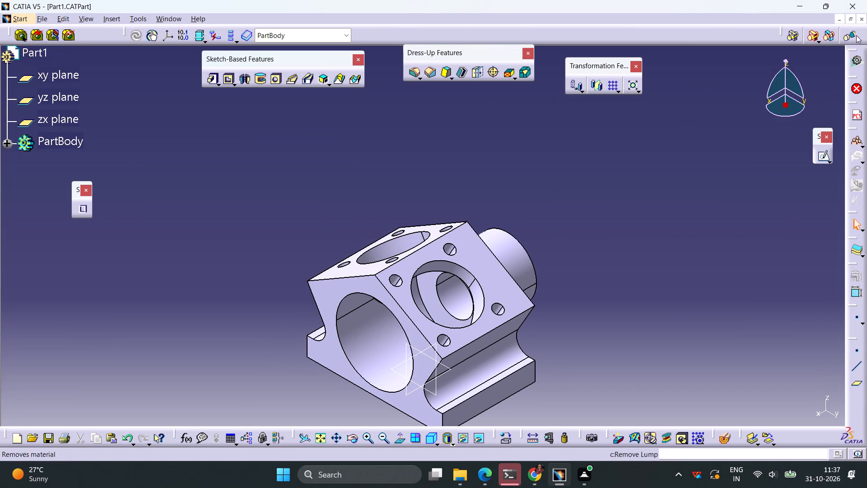
{"action": "left_click", "coordinate": [860, 20]}
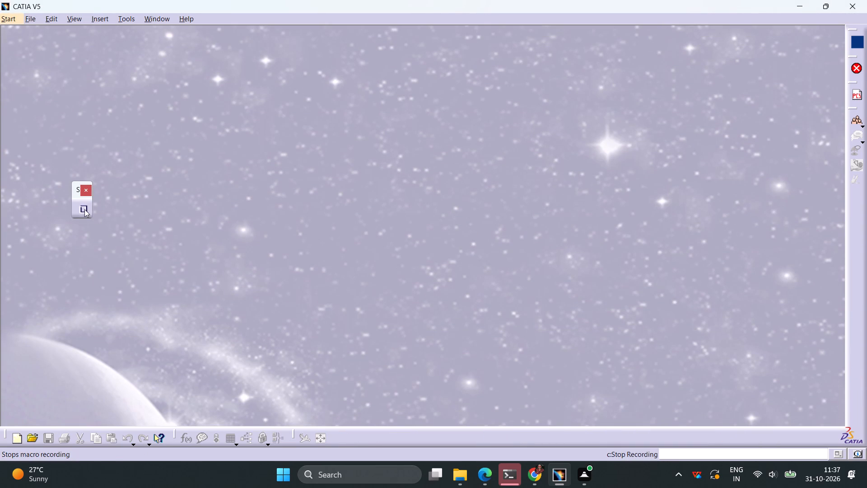
Stop the macro recording.
{"action": "left_click", "coordinate": [82, 208]}
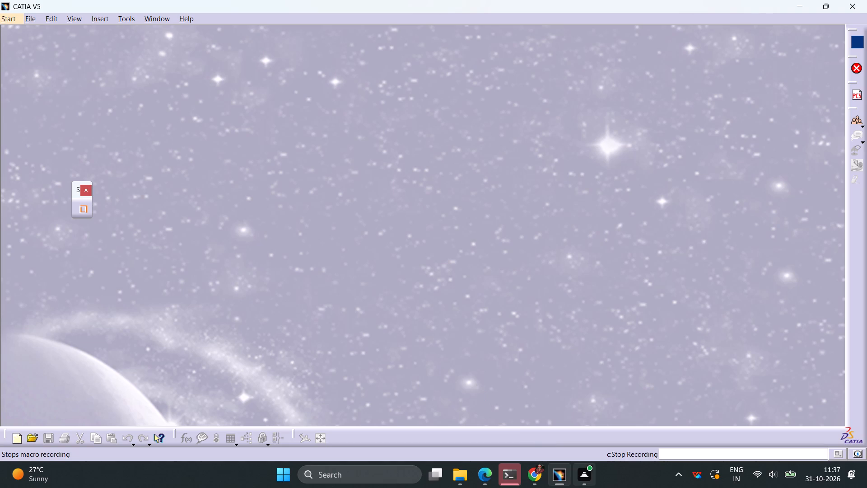